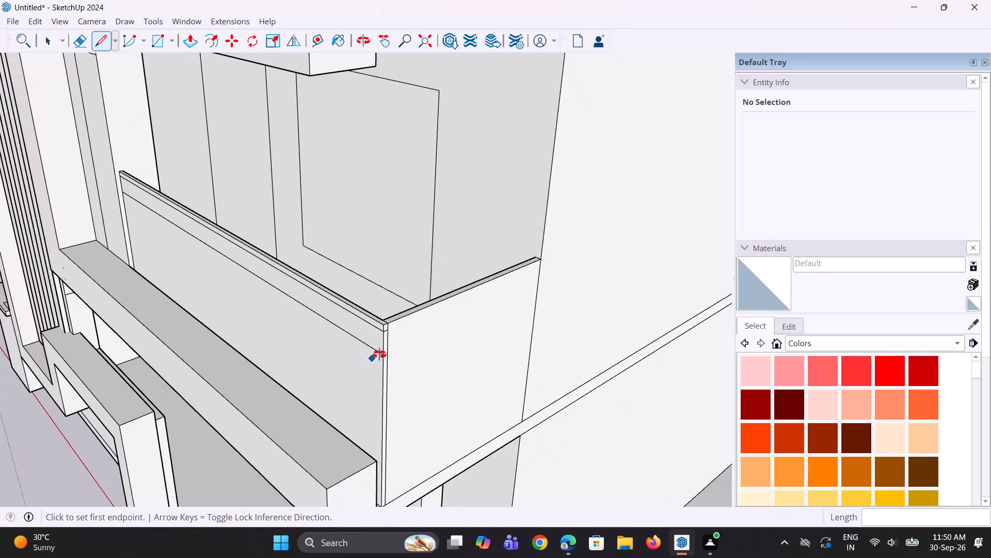
Draw a line about 5' 4 1/16" long across the side parapet's outer face to the house wall, continuing the top rail's lower edge.
middle_click_drag(379, 354, 331, 338)
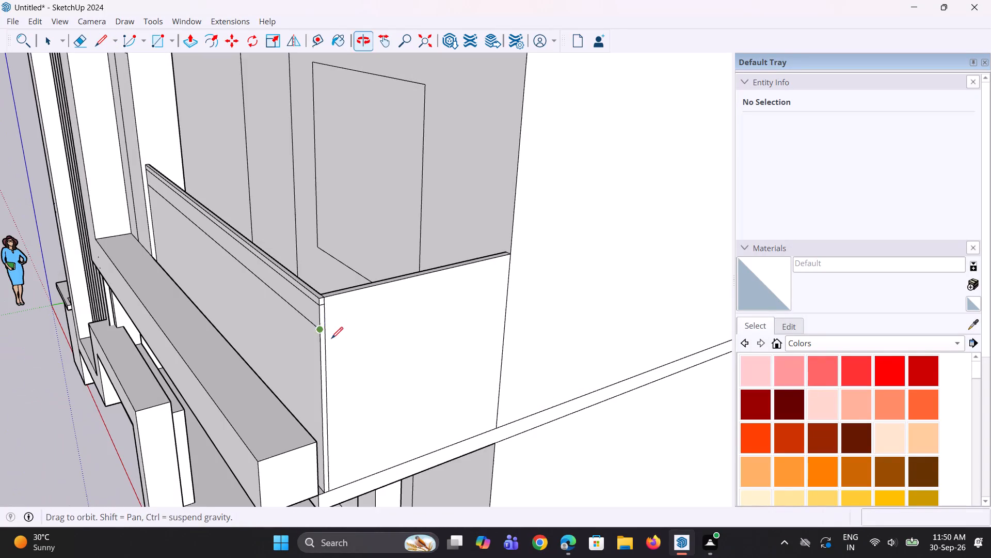
scroll(326, 307, "up", 5)
left_click(327, 303)
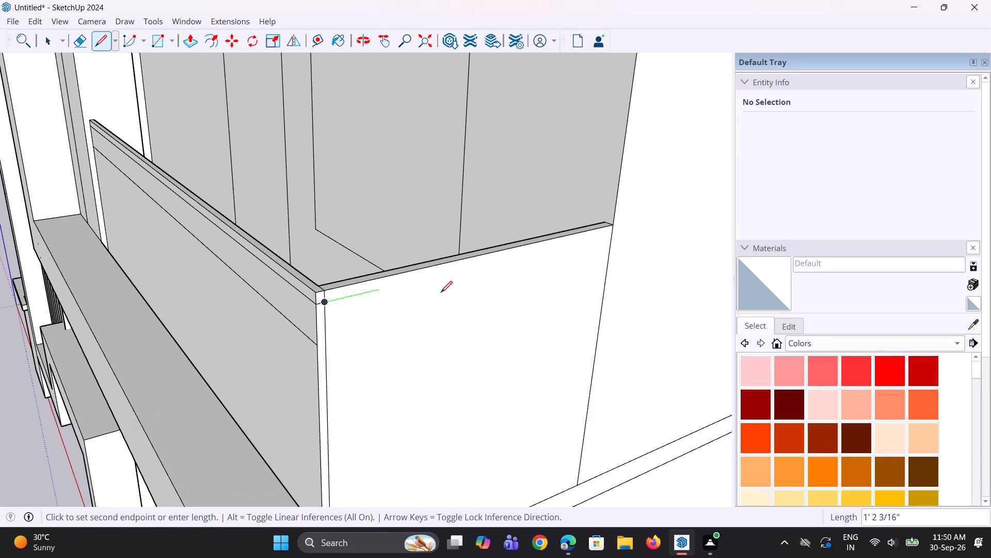
left_click(611, 238)
scroll(389, 319, "up", 2)
key("space")
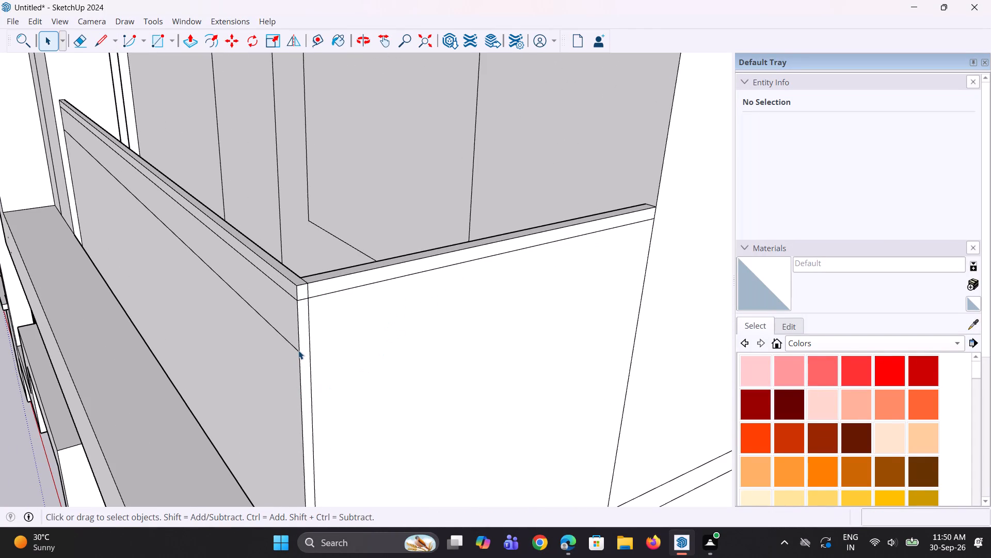
Continue the band's lower edge across the front parapet's end face and about 5' 4 1/16" along the side parapet to the house wall.
key("l")
scroll(307, 364, "up", 4)
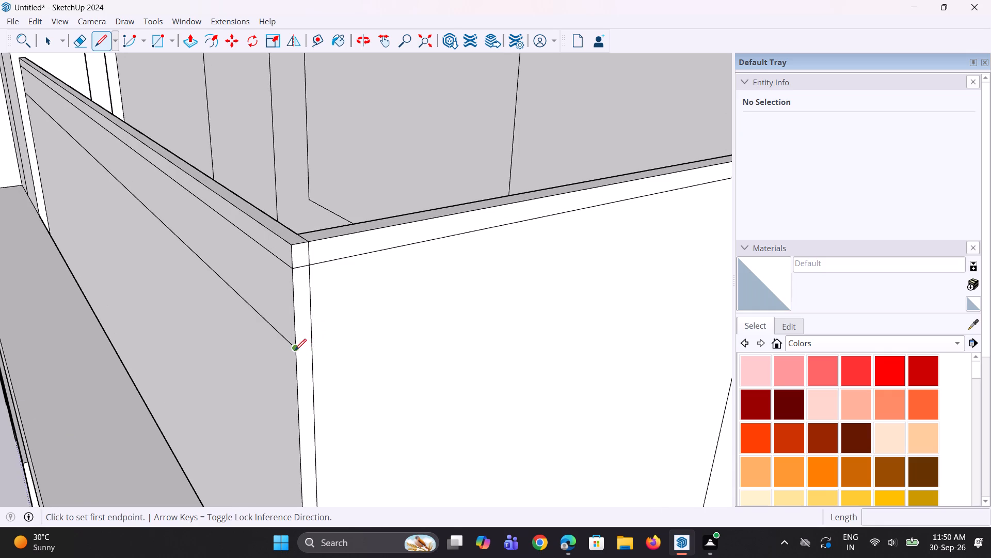
left_click(295, 350)
left_click(310, 344)
key("space")
key("l")
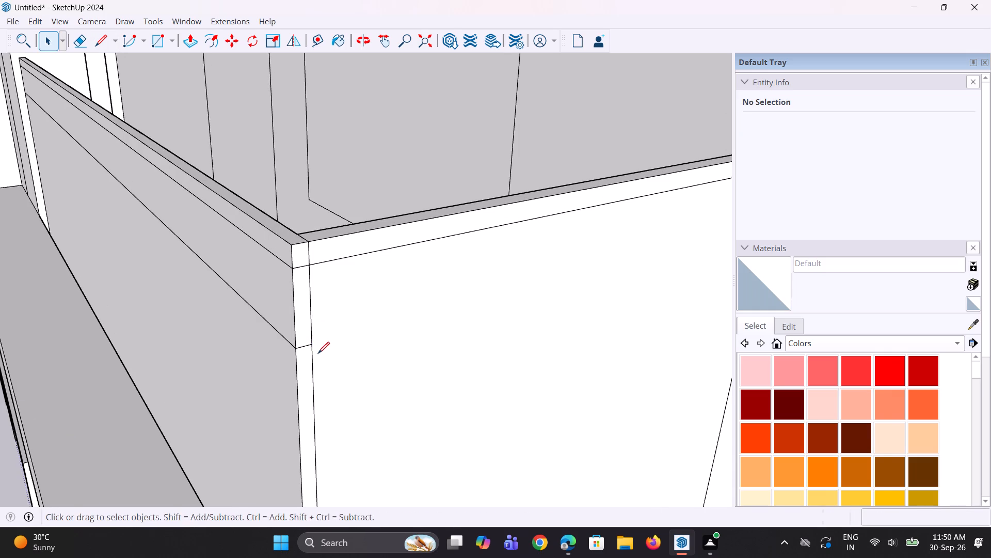
left_click(313, 347)
scroll(349, 338, "down", 5)
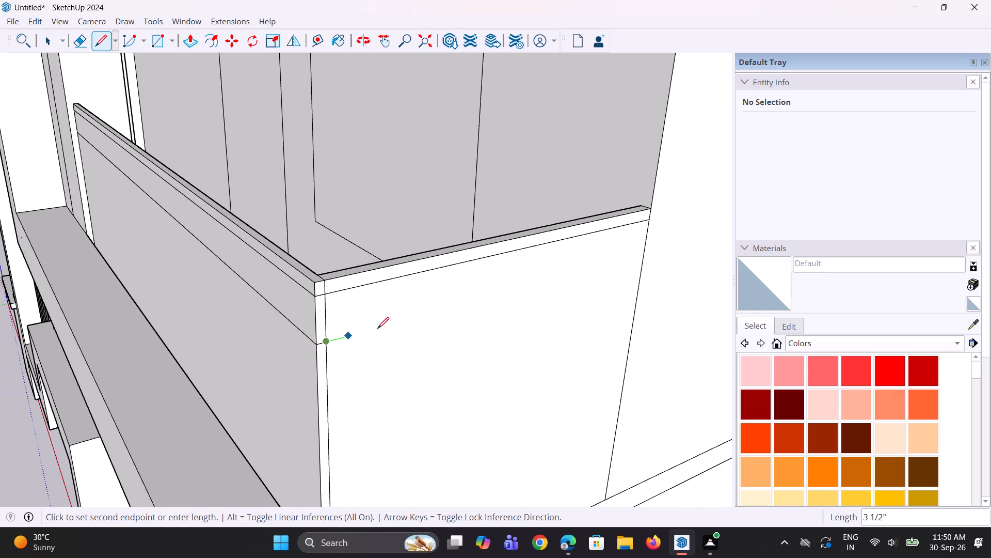
left_click(640, 260)
key("space")
key("space")
Examine the top rail and band lines where the front and side parapets meet at the balcony corner.
scroll(510, 335, "down", 4)
middle_click_drag(495, 333, 523, 329)
scroll(387, 335, "down", 3)
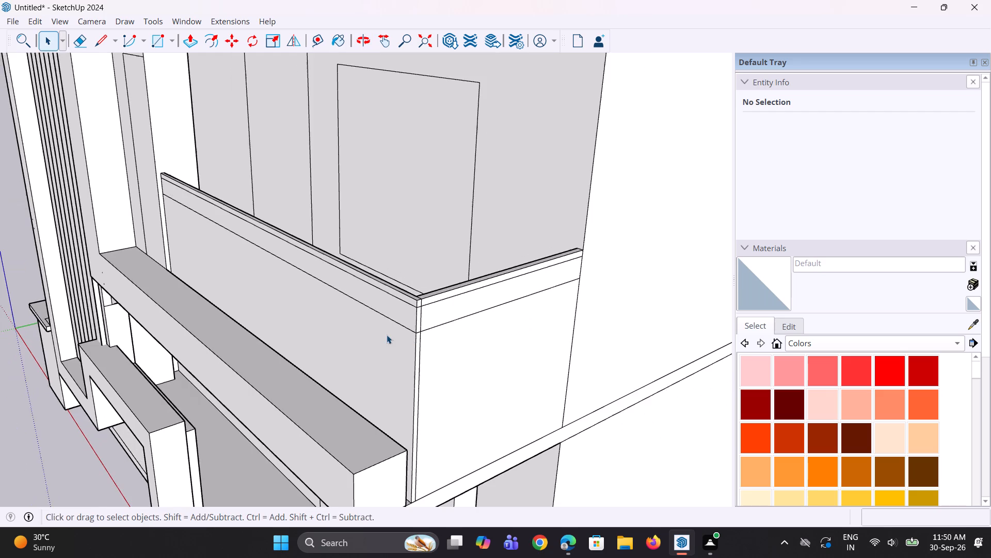
middle_click_drag(395, 337, 441, 351)
scroll(437, 318, "up", 5)
middle_click_drag(471, 320, 479, 366)
scroll(488, 357, "up", 4)
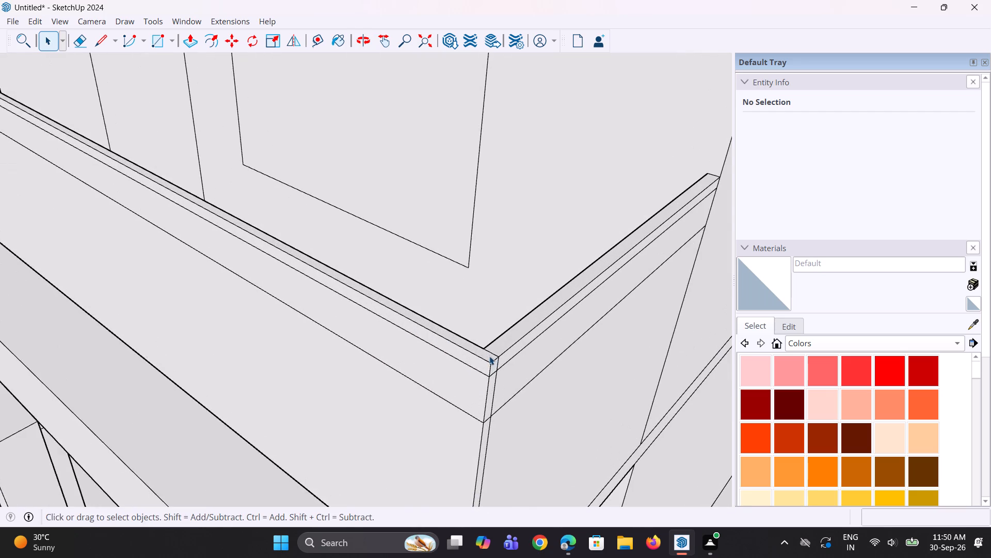
scroll(489, 356, "up", 3)
middle_click_drag(481, 378, 473, 362)
middle_click_drag(463, 405, 452, 376)
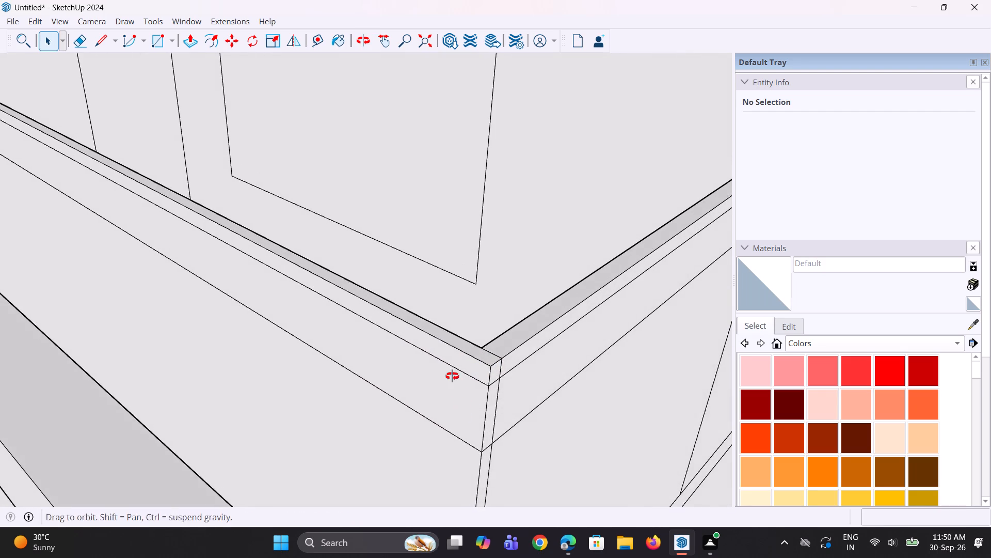
middle_click_drag(452, 376, 452, 375)
scroll(474, 415, "up", 2)
scroll(473, 409, "down", 4)
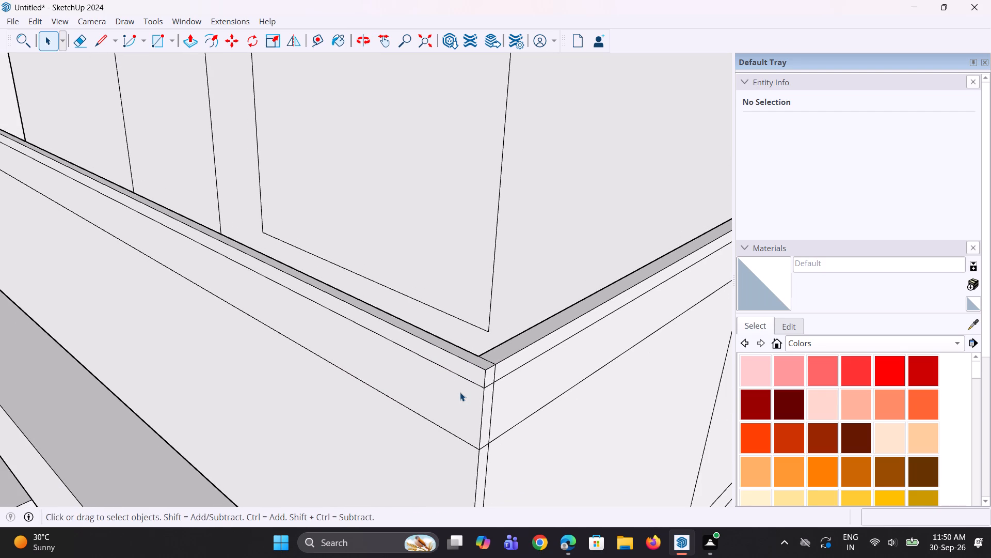
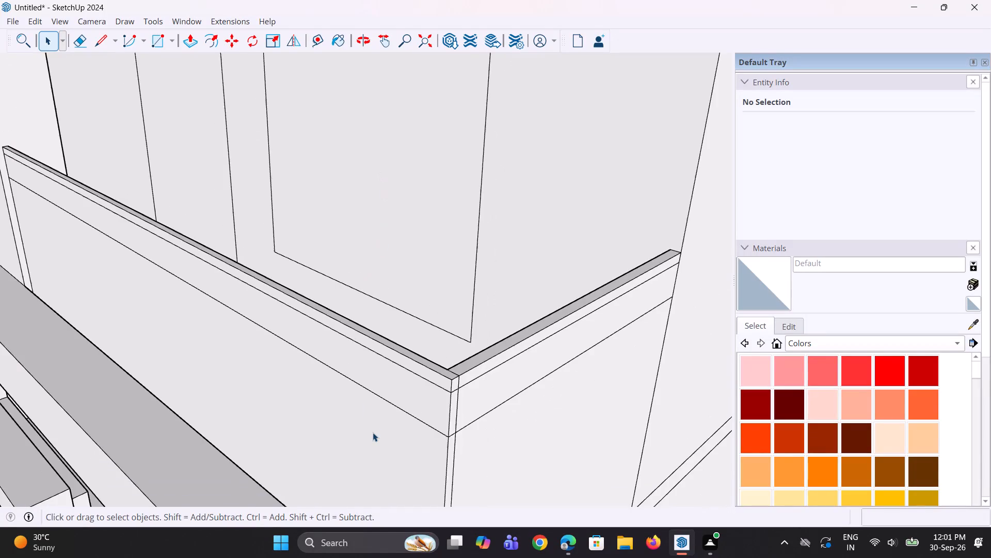
Examine the whole front of the house, from the upper balcony parapet down to the ground-floor porch and boundary wall.
scroll(373, 432, "down", 2)
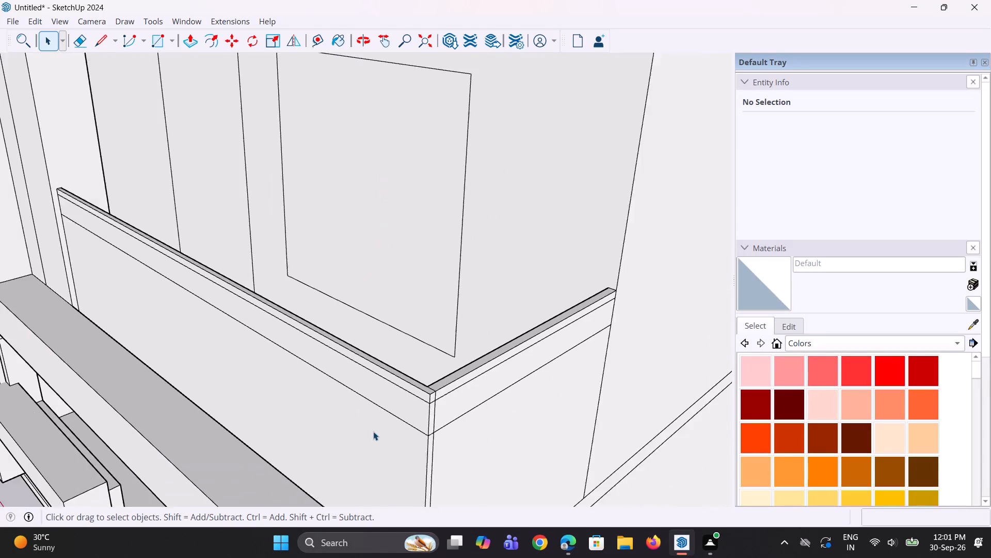
scroll(373, 431, "down", 15)
middle_click_drag(237, 391, 431, 311)
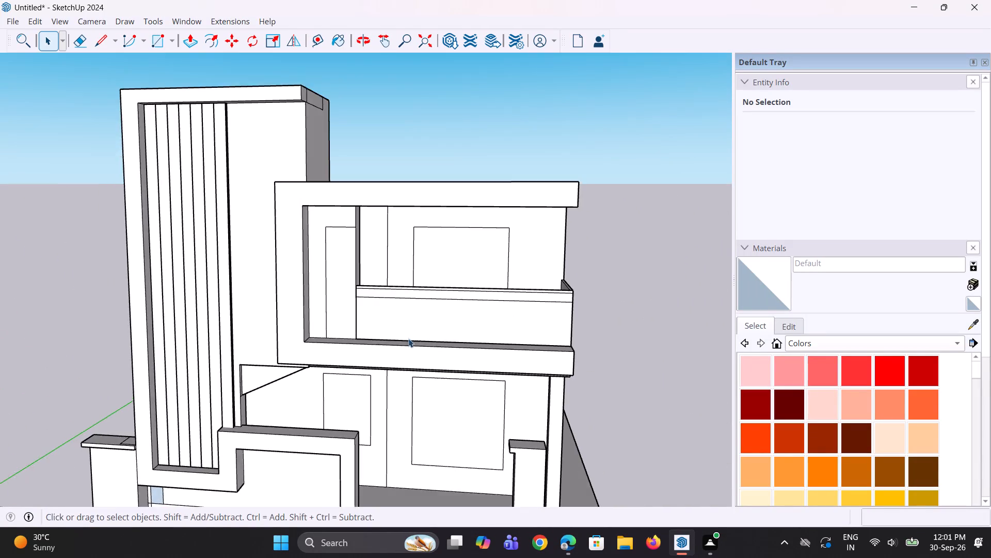
scroll(406, 347, "down", 5)
middle_click_drag(409, 366, 430, 363)
scroll(408, 415, "up", 3)
scroll(404, 425, "down", 7)
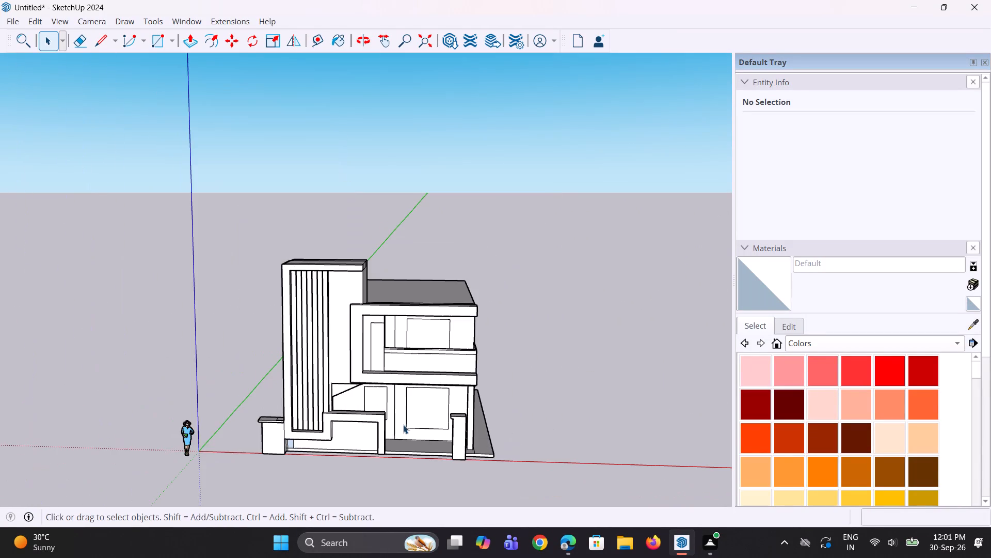
scroll(409, 454, "up", 8)
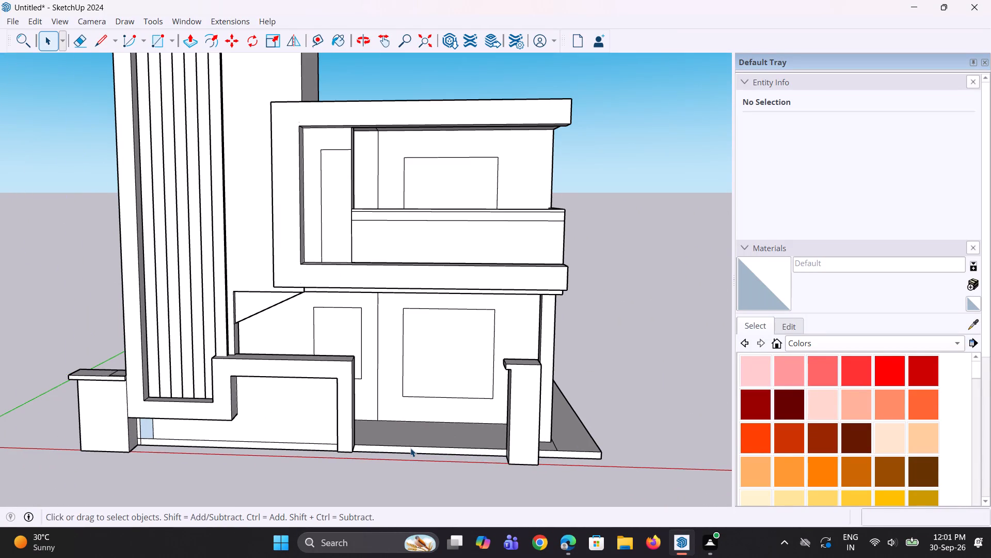
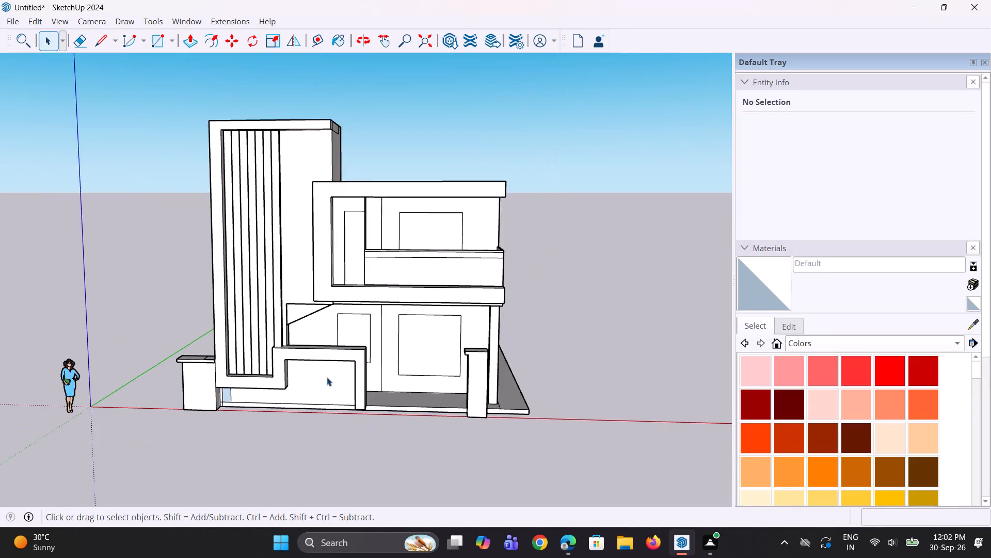
Examine the stepped front boundary wall and the base of the vertically finned tower, including the gap beside the gate pillar.
scroll(312, 375, "up", 3)
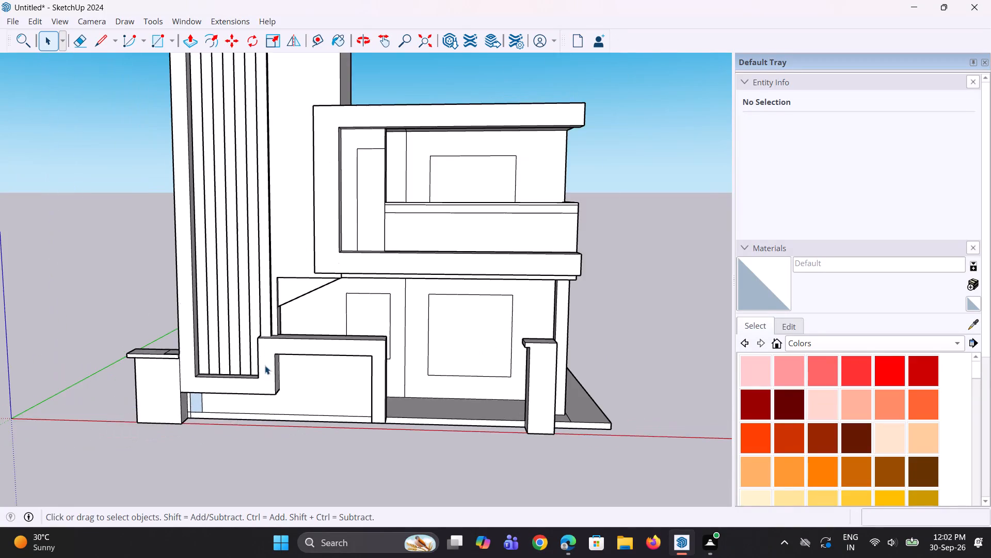
scroll(243, 348, "up", 4)
middle_click_drag(229, 348, 284, 350)
scroll(235, 367, "down", 4)
middle_click_drag(256, 388, 280, 388)
scroll(271, 388, "up", 5)
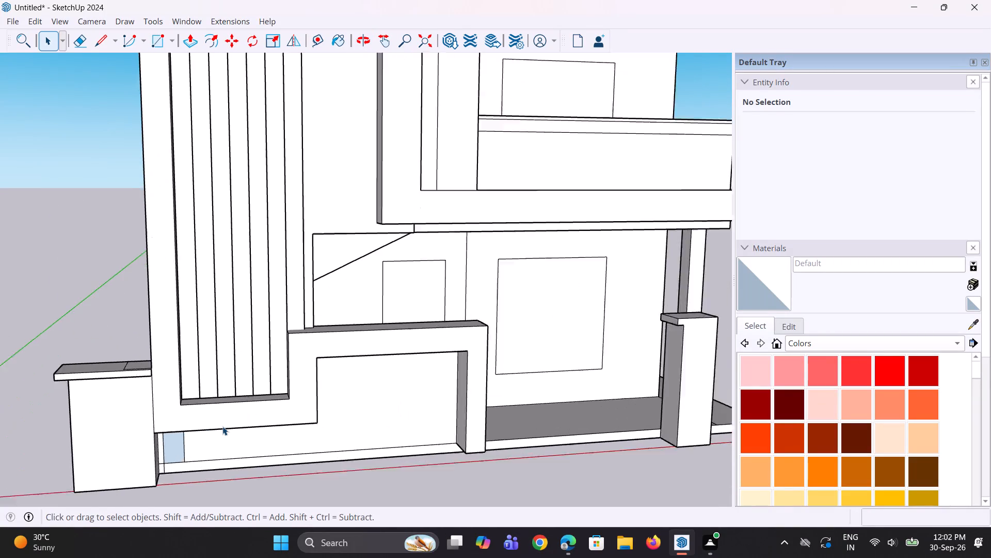
scroll(222, 426, "up", 2)
scroll(222, 426, "down", 11)
scroll(480, 295, "up", 1)
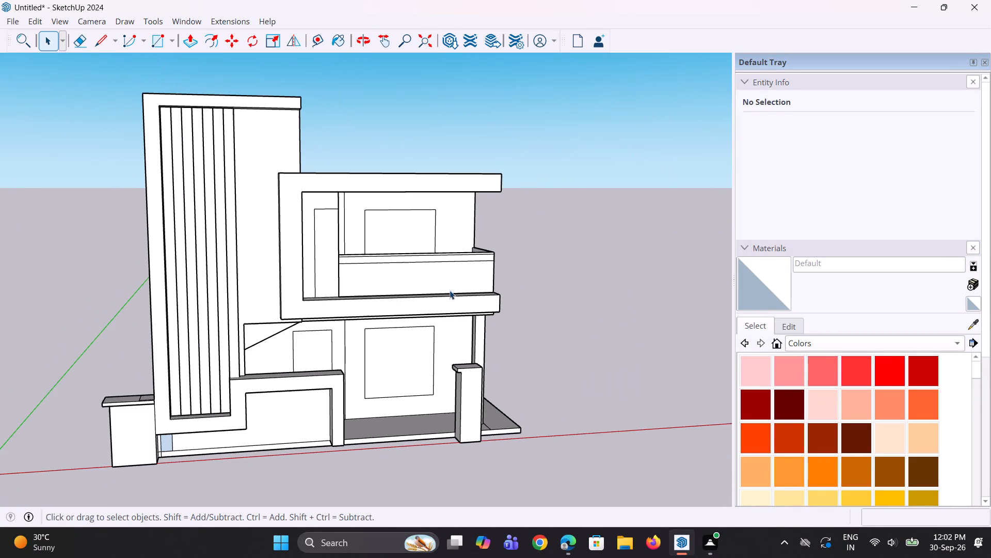
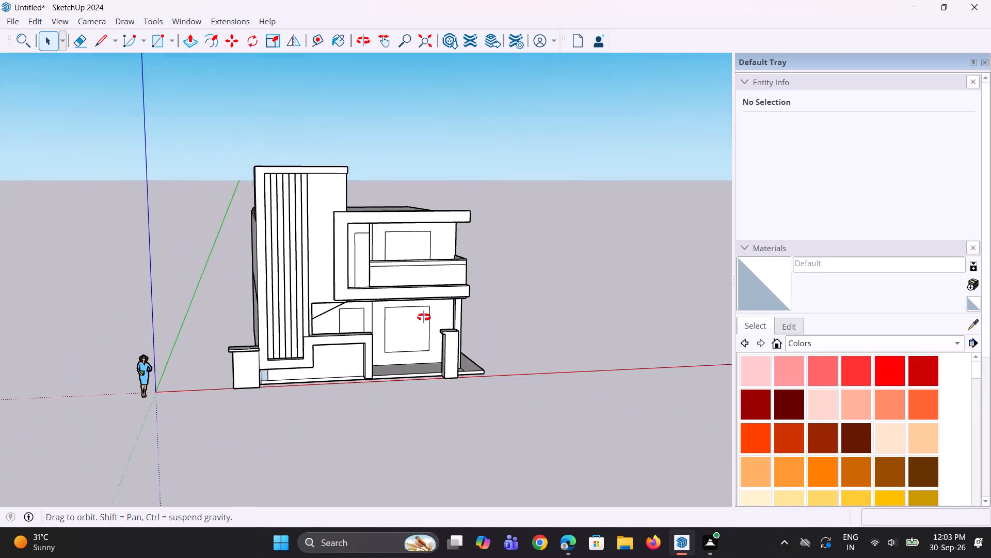
Erase the two stray lines on the top face of the gate pillar cap beside the finned tower.
middle_click_drag(424, 317, 366, 327)
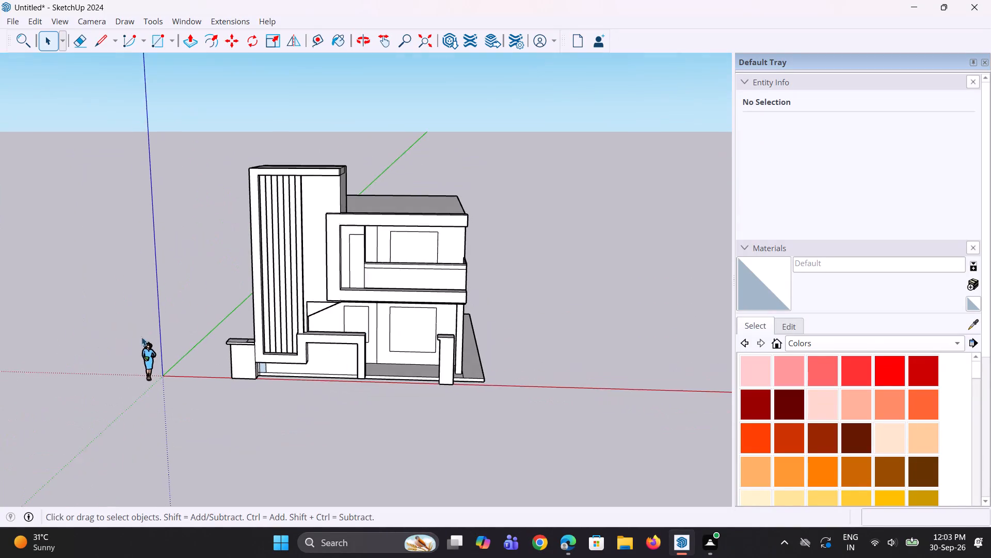
scroll(146, 332, "up", 4)
middle_click_drag(228, 328, 241, 307)
scroll(241, 315, "up", 1)
scroll(290, 379, "up", 4)
middle_click_drag(291, 366, 311, 381)
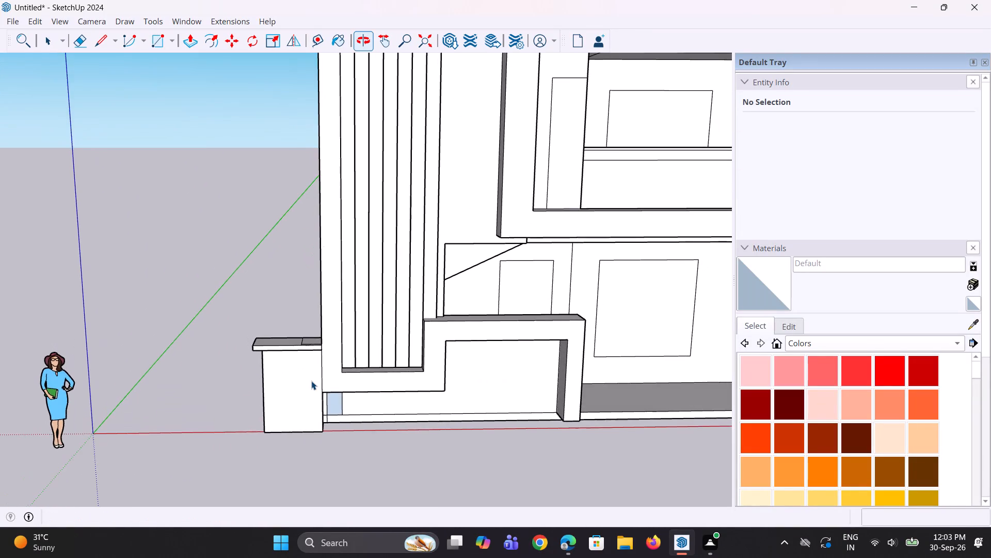
scroll(311, 381, "up", 3)
middle_click_drag(311, 381, 364, 411)
scroll(364, 411, "up", 2)
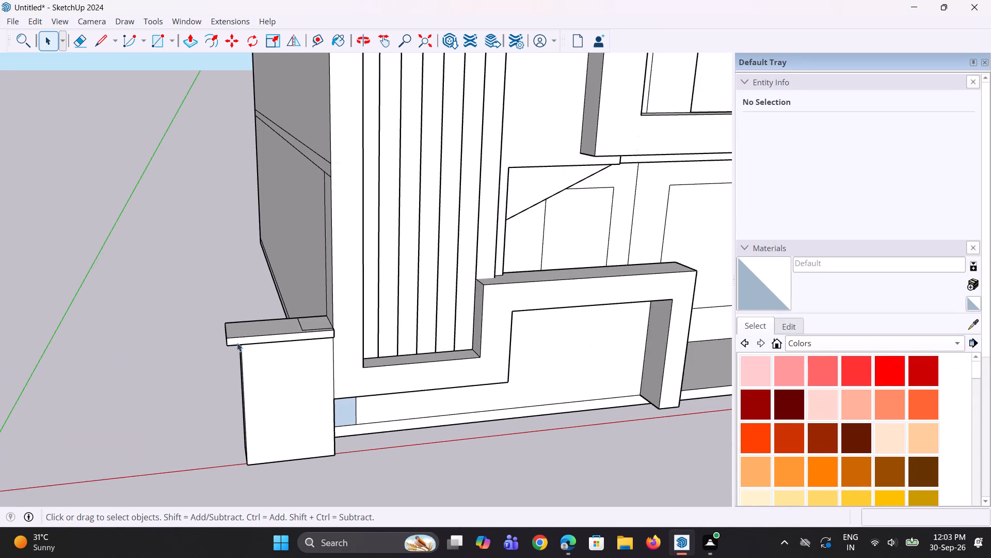
scroll(237, 343, "up", 2)
middle_click_drag(259, 344, 339, 388)
scroll(346, 349, "up", 3)
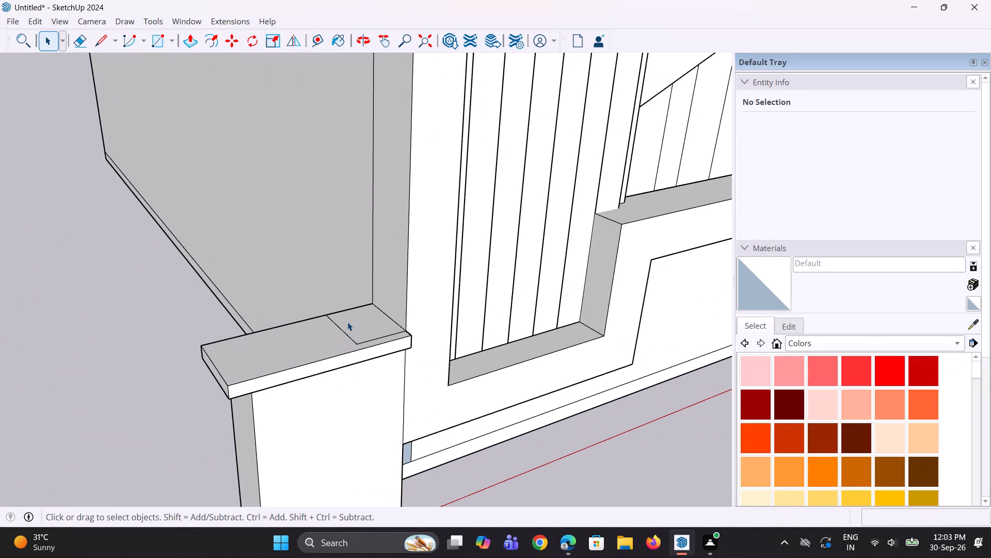
key("e")
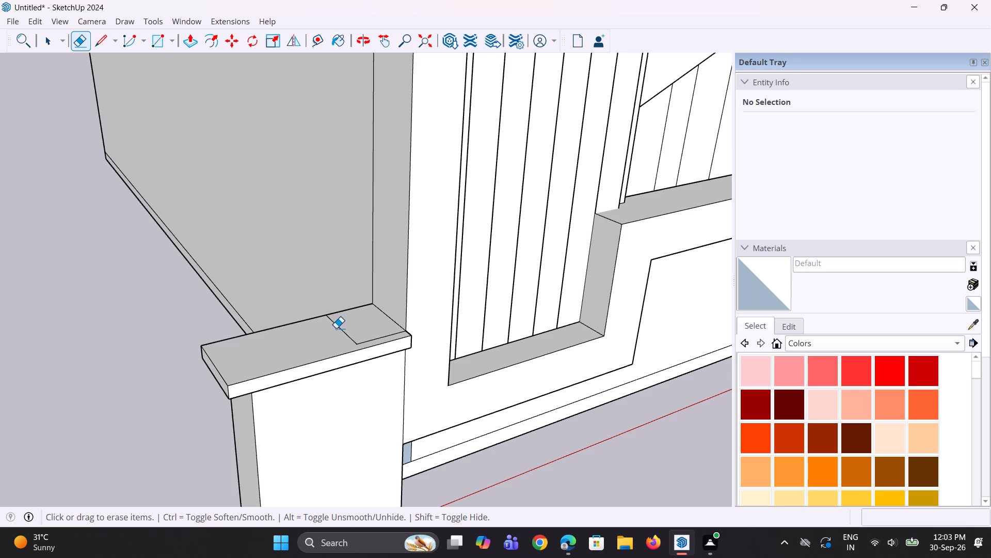
left_click(339, 328)
scroll(374, 344, "up", 2)
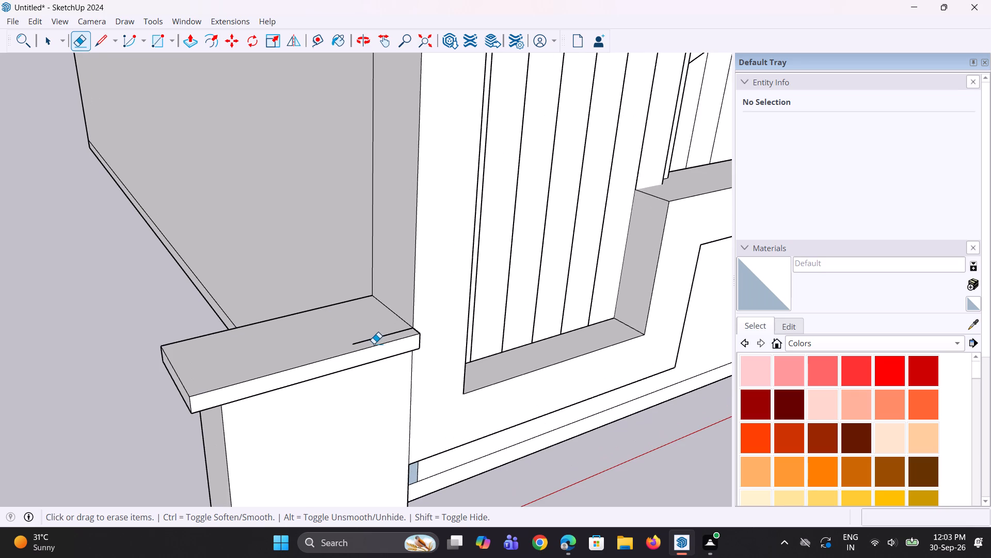
left_click(377, 338)
scroll(348, 350, "down", 5)
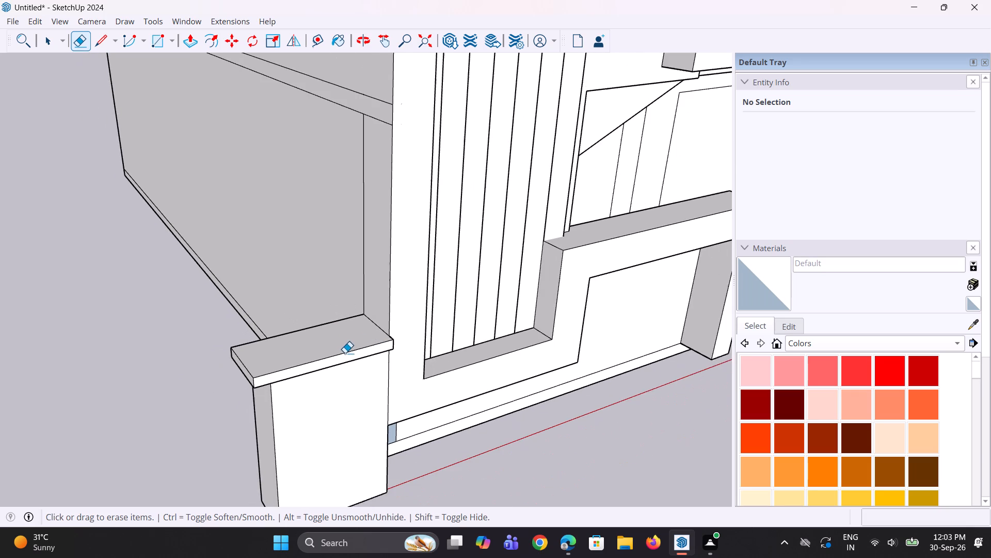
scroll(338, 355, "down", 8)
middle_click_drag(367, 385, 325, 337)
scroll(330, 362, "down", 4)
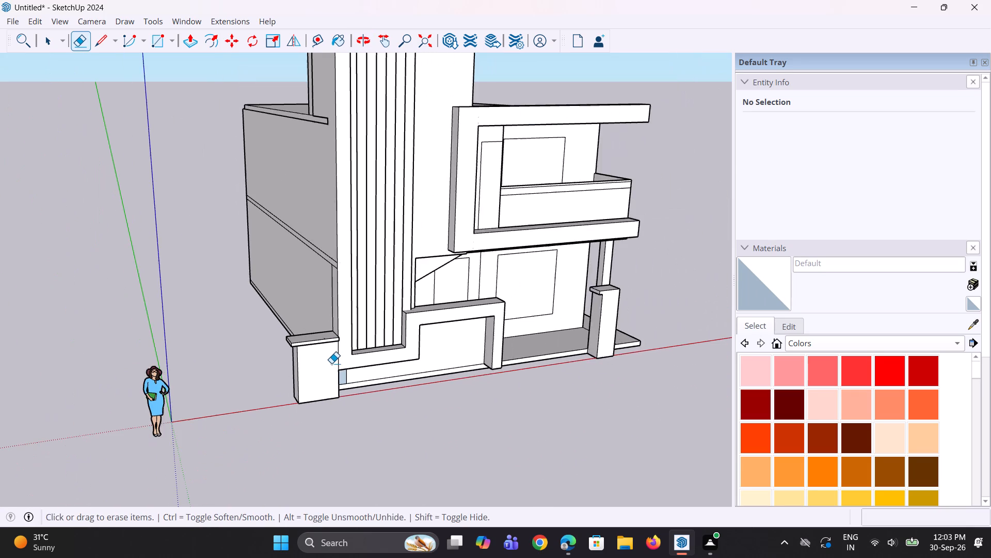
scroll(334, 365, "down", 3)
key("space")
key("space")
Examine the base of the finned tower, the gap beside the gate pillar, and the front and side elevations.
middle_click_drag(307, 381, 295, 365)
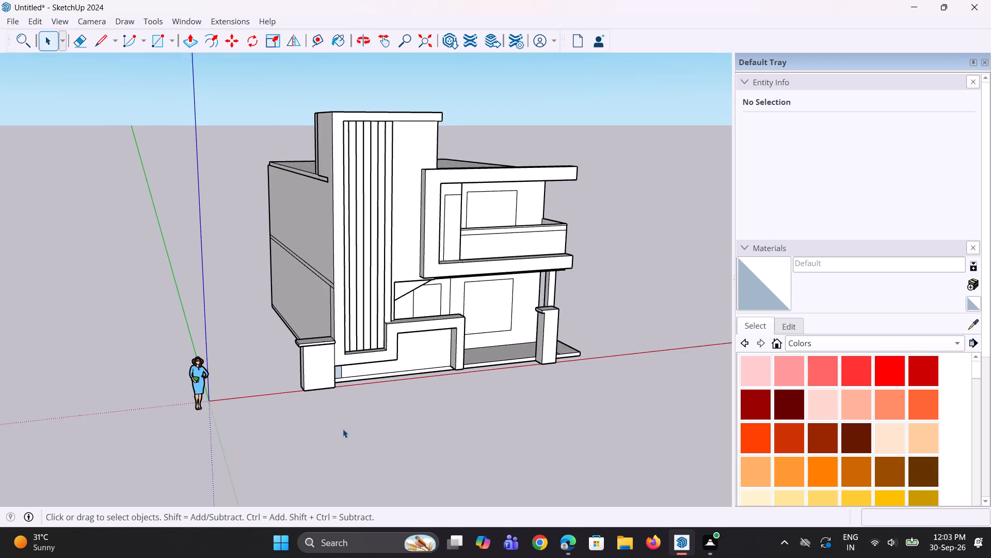
scroll(343, 429, "up", 3)
middle_click_drag(343, 423, 316, 383)
scroll(360, 367, "up", 3)
middle_click_drag(353, 367, 320, 377)
scroll(316, 359, "up", 2)
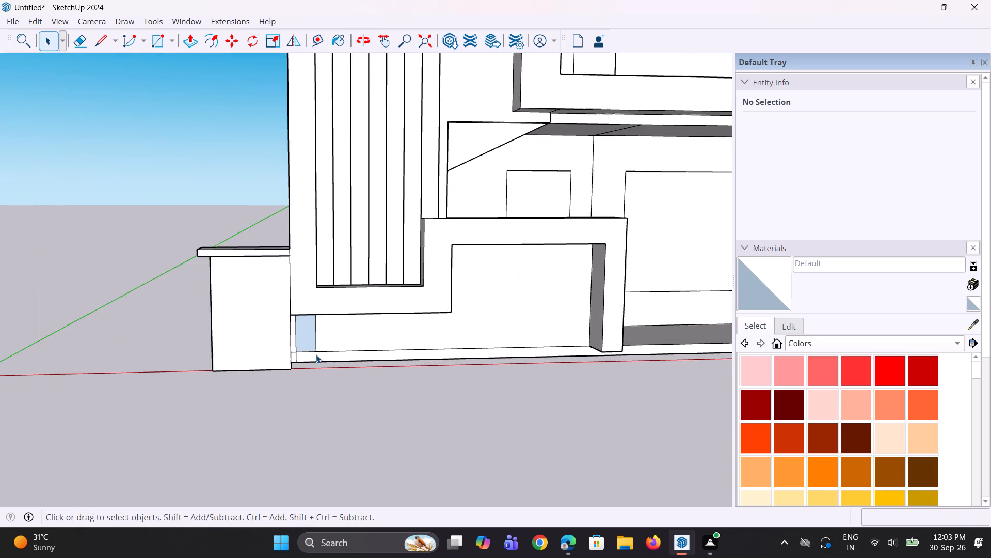
scroll(316, 354, "up", 4)
middle_click_drag(311, 356, 321, 351)
scroll(300, 357, "up", 6)
middle_click_drag(287, 362, 266, 351)
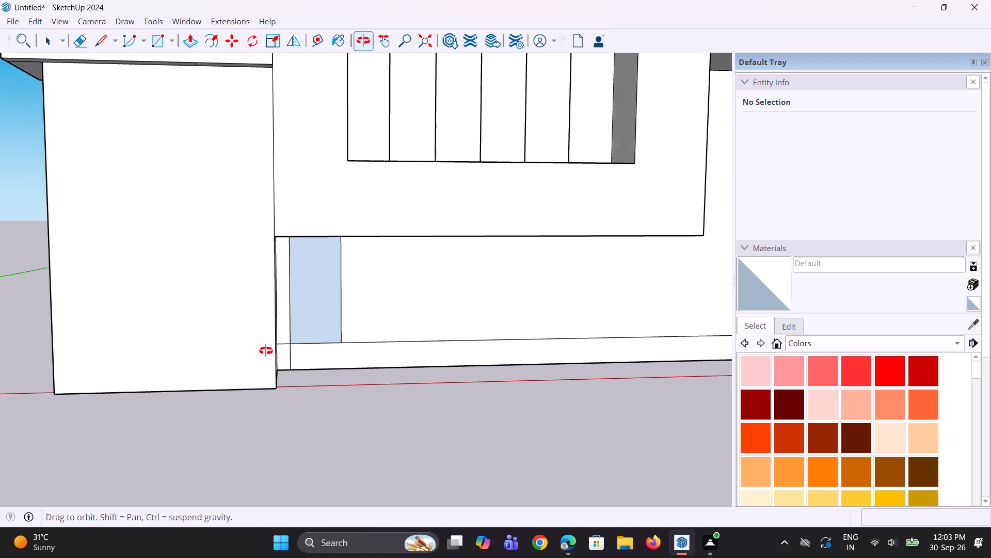
middle_click_drag(266, 351, 265, 350)
scroll(268, 373, "down", 5)
middle_click_drag(282, 367, 275, 363)
scroll(273, 363, "down", 9)
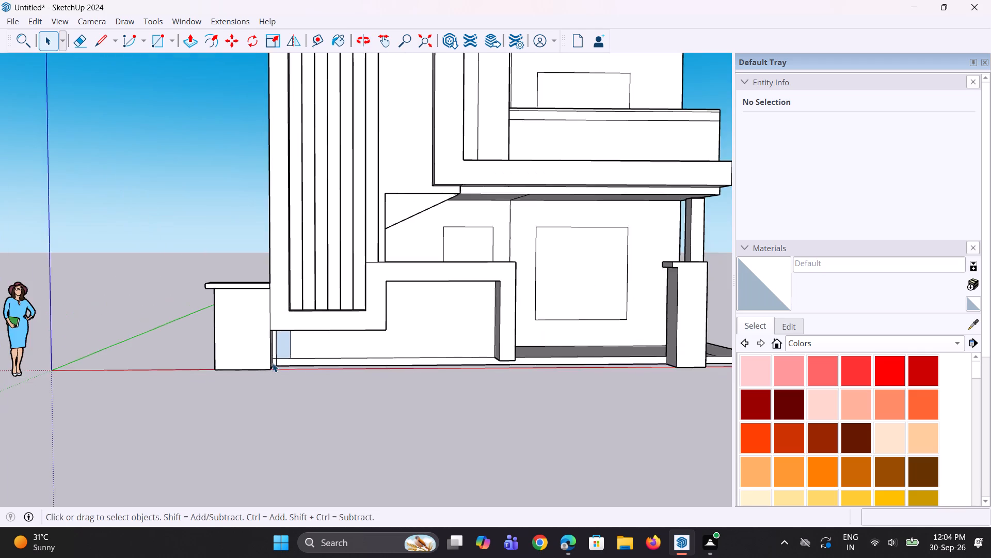
scroll(273, 363, "down", 4)
middle_click_drag(411, 385, 413, 403)
scroll(459, 291, "up", 2)
middle_click_drag(420, 270, 326, 265)
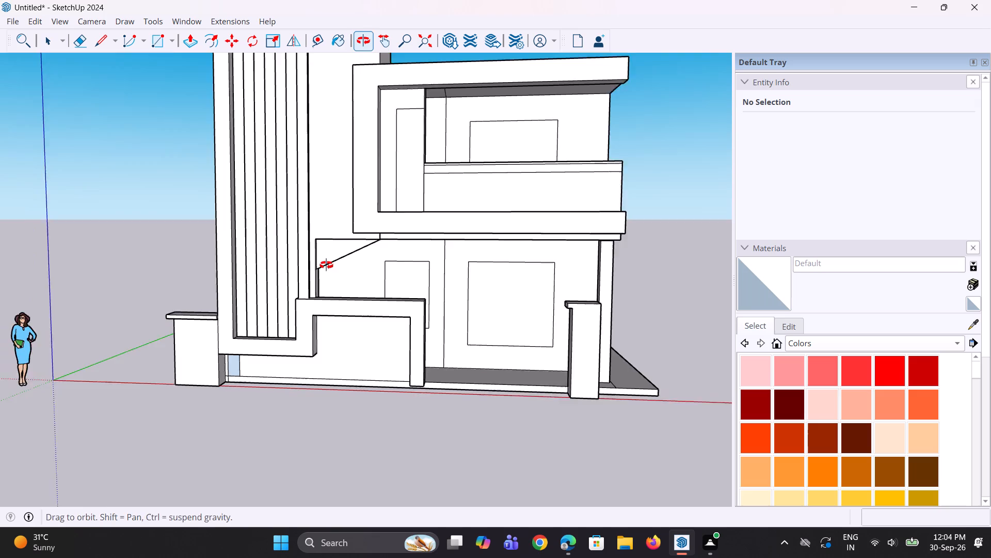
middle_click_drag(326, 265, 286, 261)
scroll(310, 330, "down", 4)
middle_click_drag(265, 302, 235, 293)
scroll(374, 287, "up", 3)
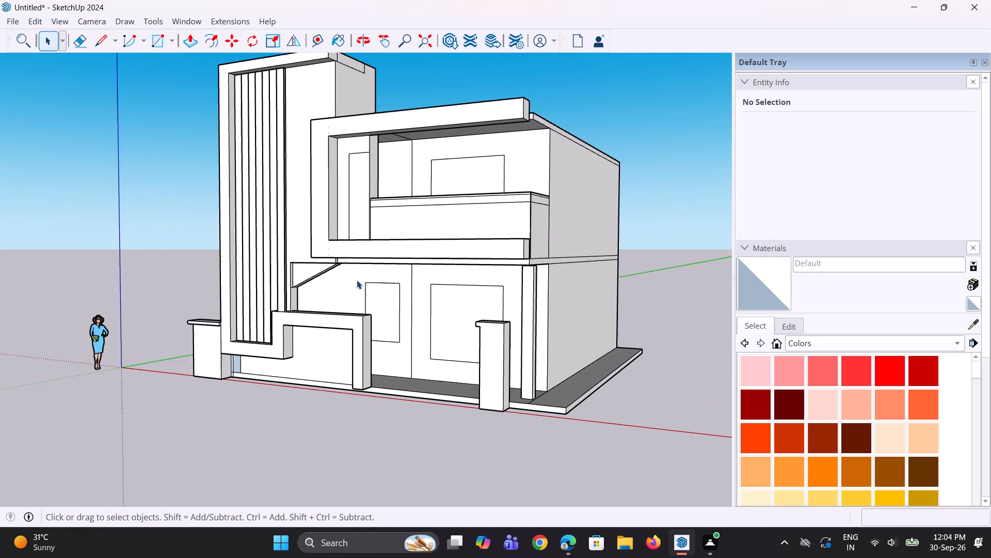
Push the narrow slab edge below the balcony frame inward 4", flush with the tower wall.
middle_click_drag(346, 275, 303, 225)
scroll(302, 224, "up", 3)
middle_click_drag(348, 262, 324, 253)
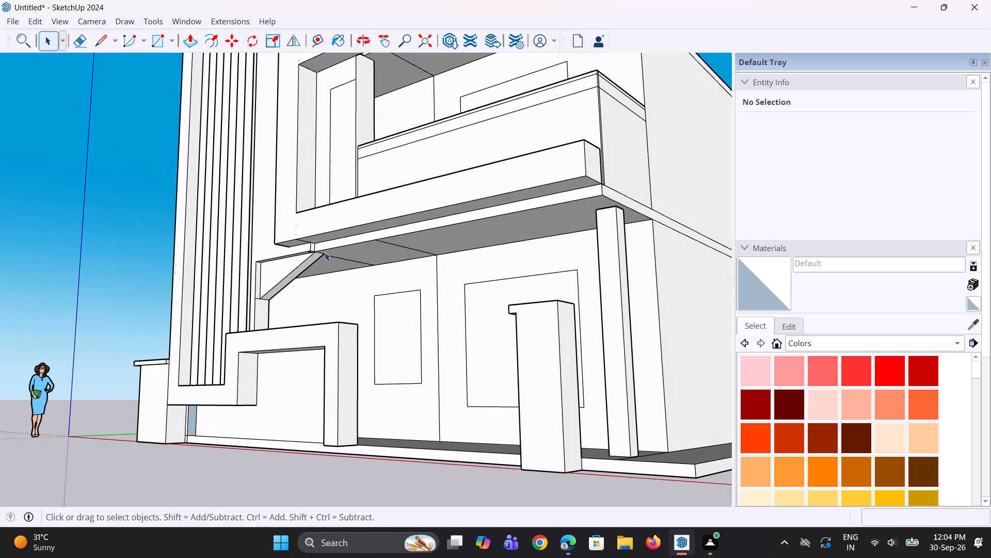
middle_click_drag(356, 253, 330, 263)
scroll(330, 263, "up", 3)
middle_click_drag(336, 251, 324, 254)
scroll(323, 249, "up", 1)
key("p")
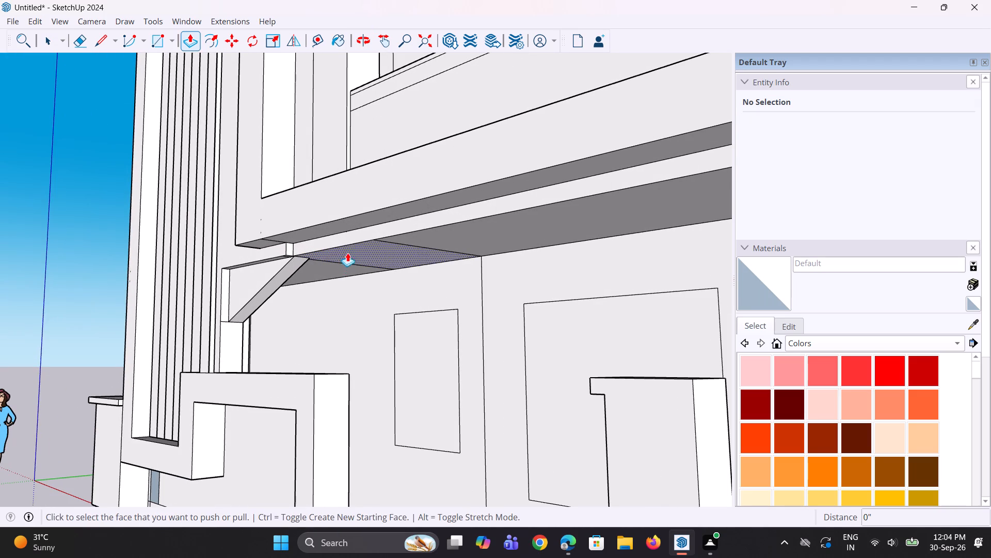
left_click(352, 237)
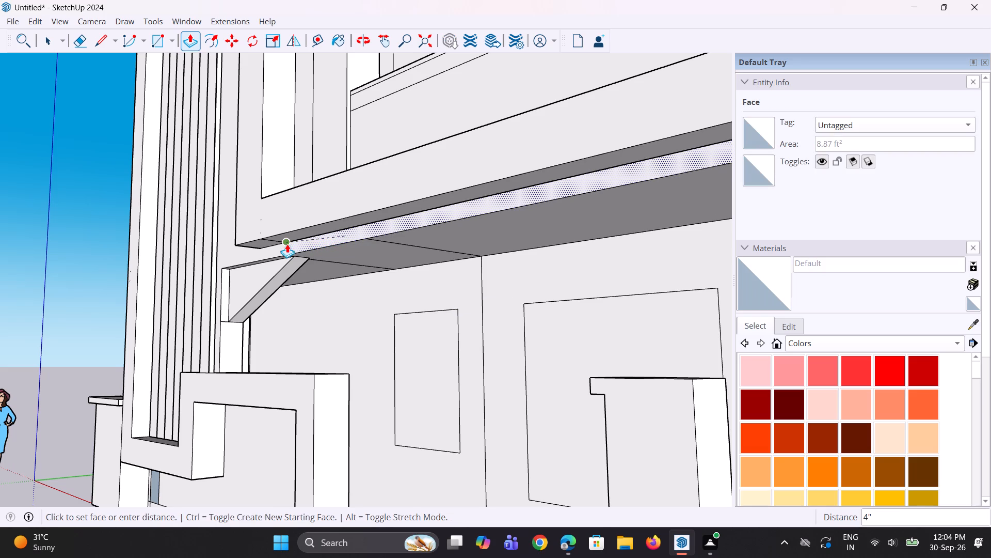
left_click(279, 249)
Erase the short vertical line dividing the slab edge from the tower wall above the sloped bracket.
middle_click_drag(305, 268, 352, 291)
scroll(313, 265, "up", 3)
middle_click_drag(321, 268, 389, 299)
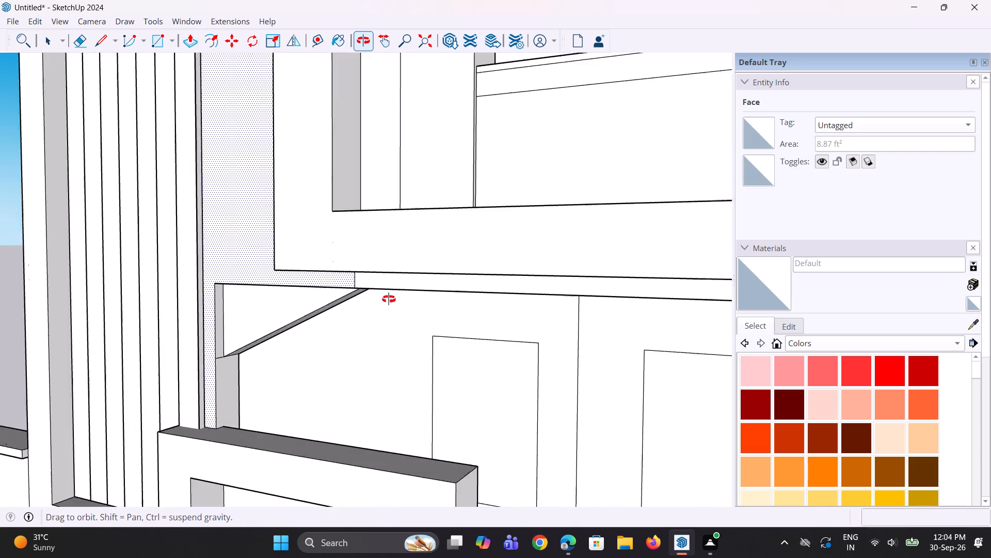
middle_click_drag(389, 299, 429, 296)
scroll(347, 300, "down", 6)
middle_click_drag(347, 302, 364, 305)
scroll(358, 307, "up", 2)
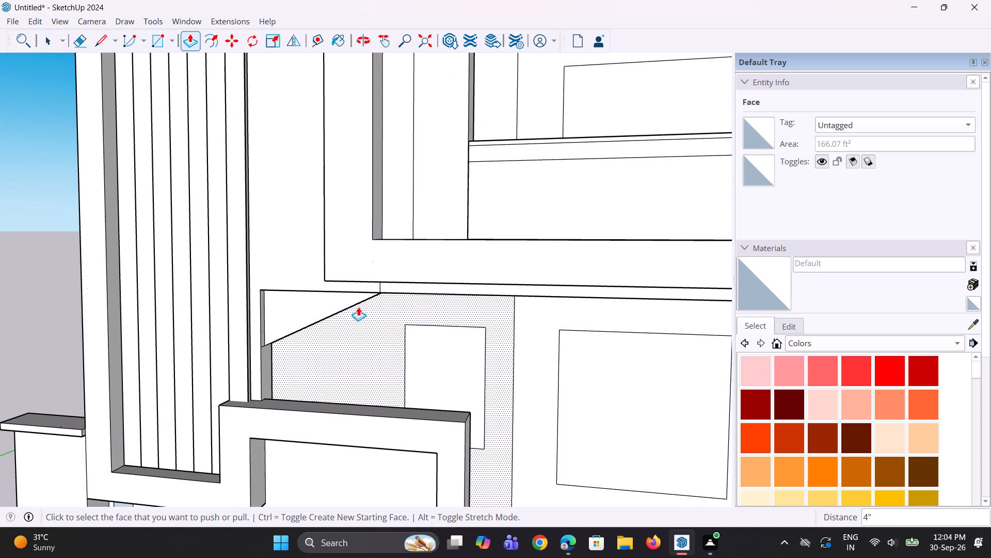
key("e")
scroll(379, 301, "up", 5)
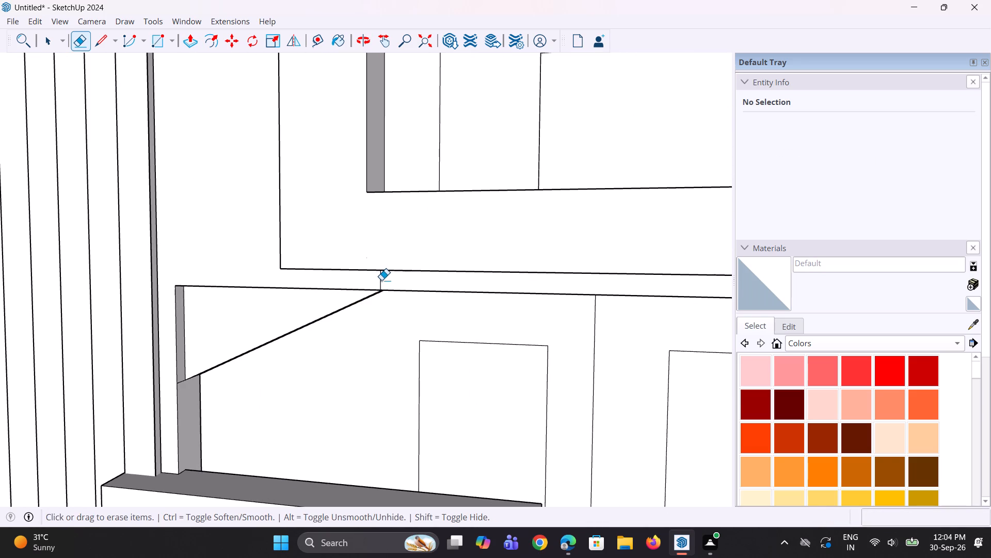
left_click(381, 280)
scroll(351, 337, "down", 12)
middle_click_drag(351, 337, 360, 333)
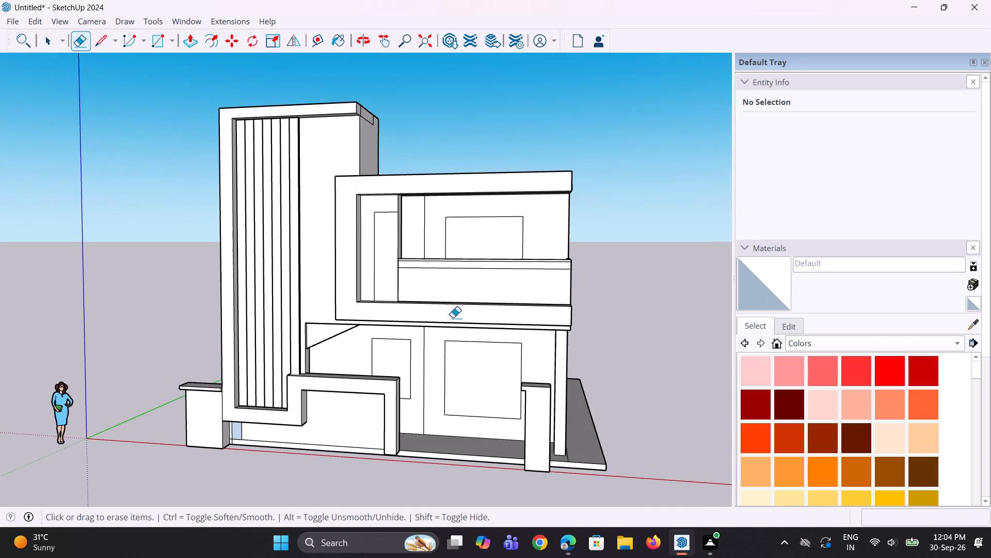
key("space")
key("space")
left_click(660, 309)
Erase the leftover short edge across the underside of the balcony frame near the tower.
middle_click_drag(585, 348, 405, 289)
scroll(396, 289, "up", 2)
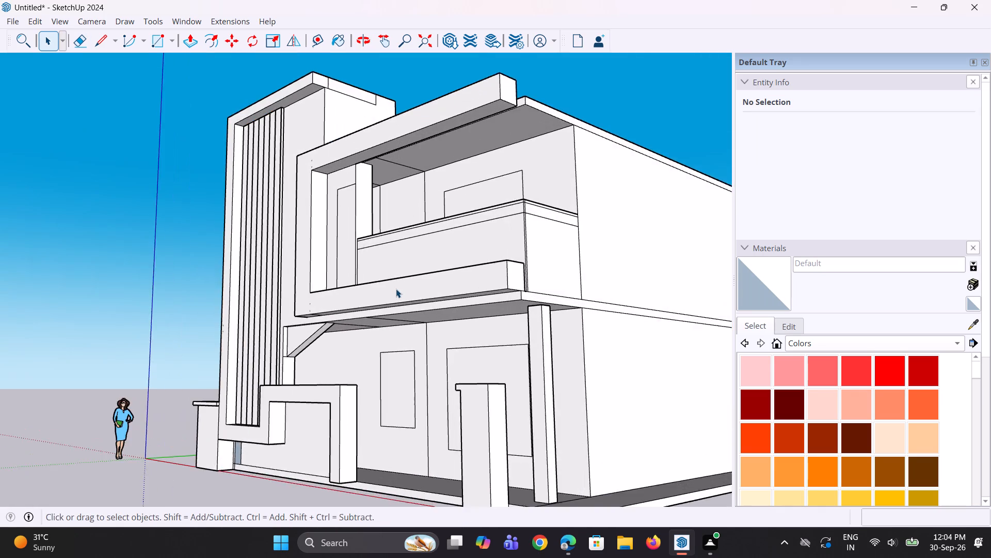
scroll(397, 294, "up", 1)
middle_click_drag(397, 294, 418, 215)
scroll(288, 304, "up", 6)
middle_click_drag(308, 298, 335, 262)
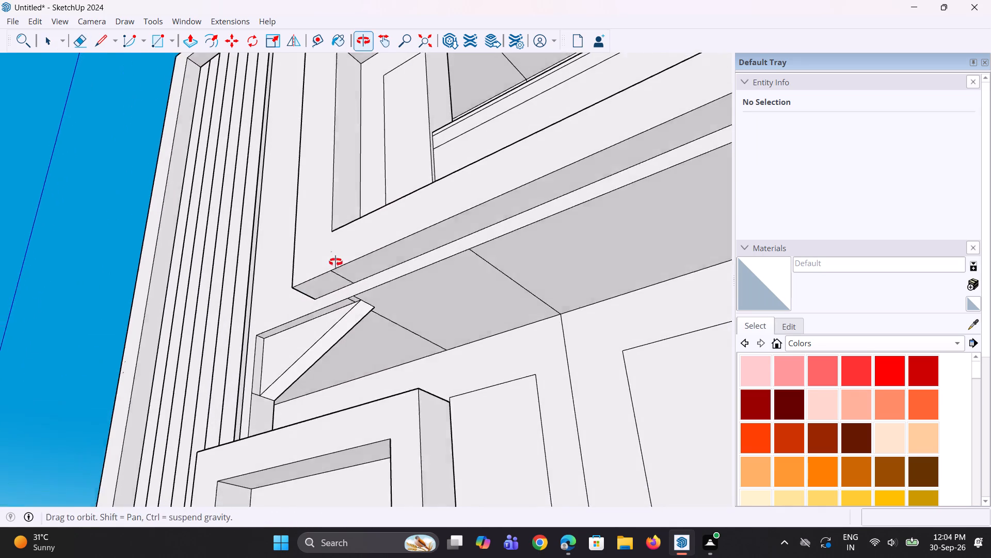
middle_click_drag(335, 262, 337, 261)
scroll(347, 289, "up", 3)
key("e")
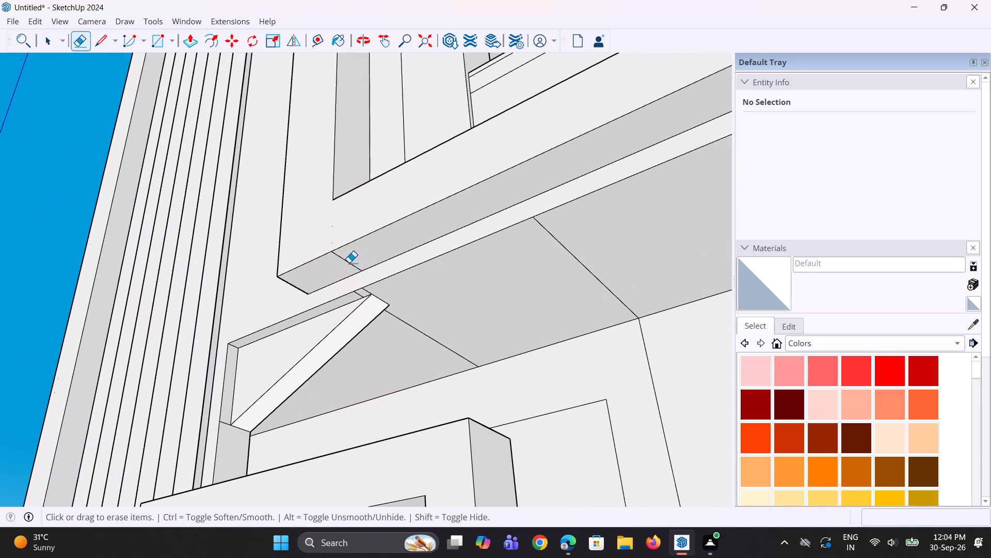
left_click(348, 263)
scroll(324, 330, "down", 9)
middle_click_drag(321, 329, 386, 397)
scroll(321, 329, "down", 1)
scroll(386, 397, "up", 1)
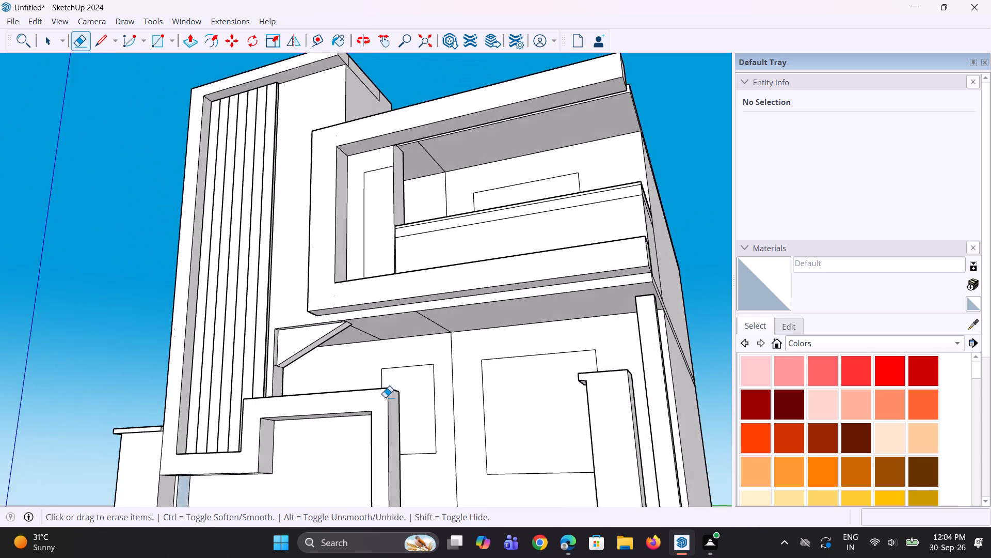
scroll(383, 395, "down", 6)
scroll(382, 381, "up", 1)
middle_click_drag(382, 381, 442, 453)
scroll(382, 381, "down", 6)
middle_click_drag(398, 402, 410, 411)
key("space")
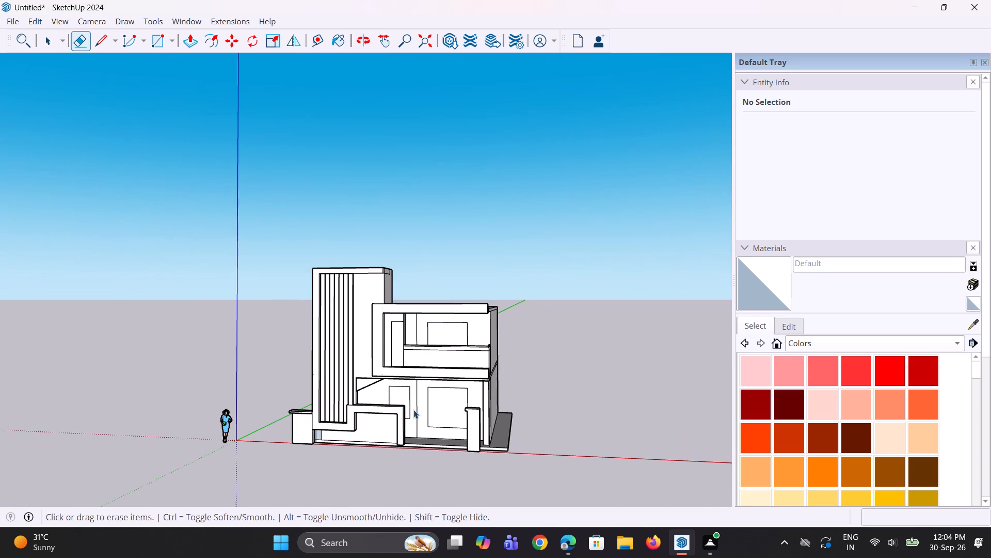
key("space")
Examine the house's front and side elevations, including the tower, balcony frame and boundary wall.
scroll(590, 378, "up", 1)
scroll(415, 412, "up", 5)
middle_click_drag(415, 409, 439, 402)
scroll(419, 381, "down", 6)
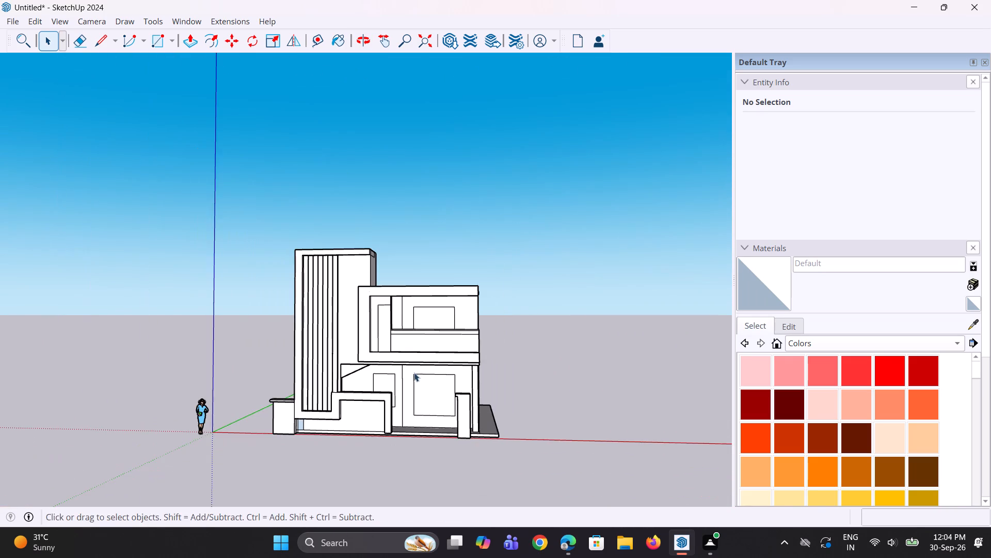
middle_click_drag(414, 373, 427, 398)
scroll(424, 401, "up", 5)
middle_click_drag(425, 401, 381, 403)
scroll(379, 400, "down", 4)
middle_click_drag(402, 386, 369, 380)
scroll(456, 345, "up", 3)
middle_click_drag(456, 336, 446, 389)
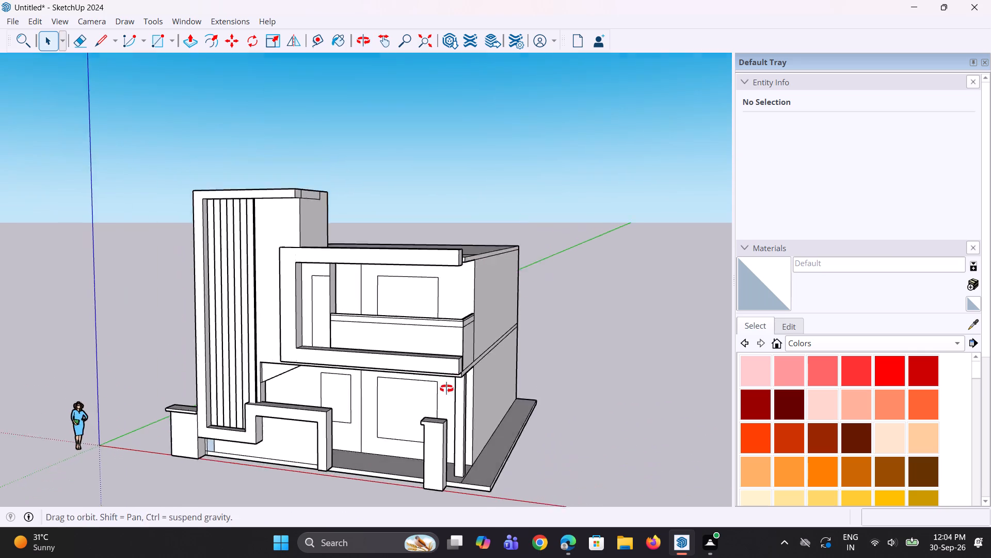
middle_click_drag(446, 389, 437, 421)
Push the band below the coping on the balcony's front parapet inward 1 1/2".
scroll(444, 369, "up", 7)
middle_click_drag(455, 342, 426, 322)
scroll(426, 322, "up", 4)
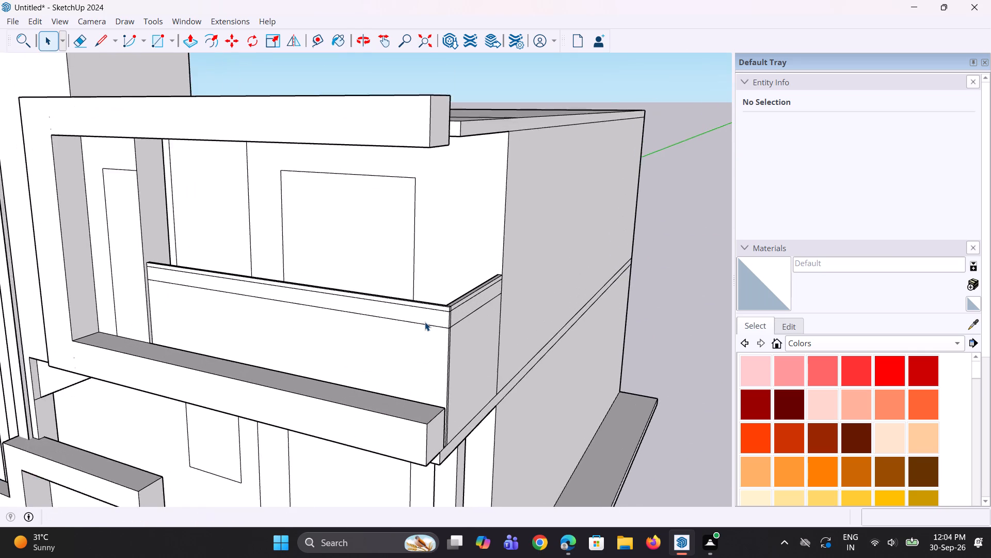
scroll(425, 322, "up", 1)
key("e")
scroll(460, 326, "up", 3)
key("space")
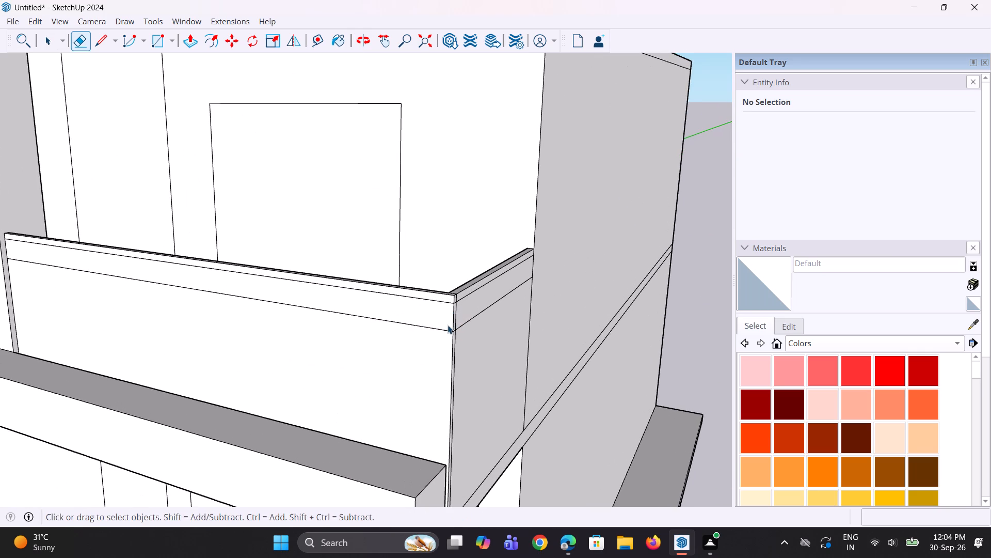
key("p")
left_click(440, 315)
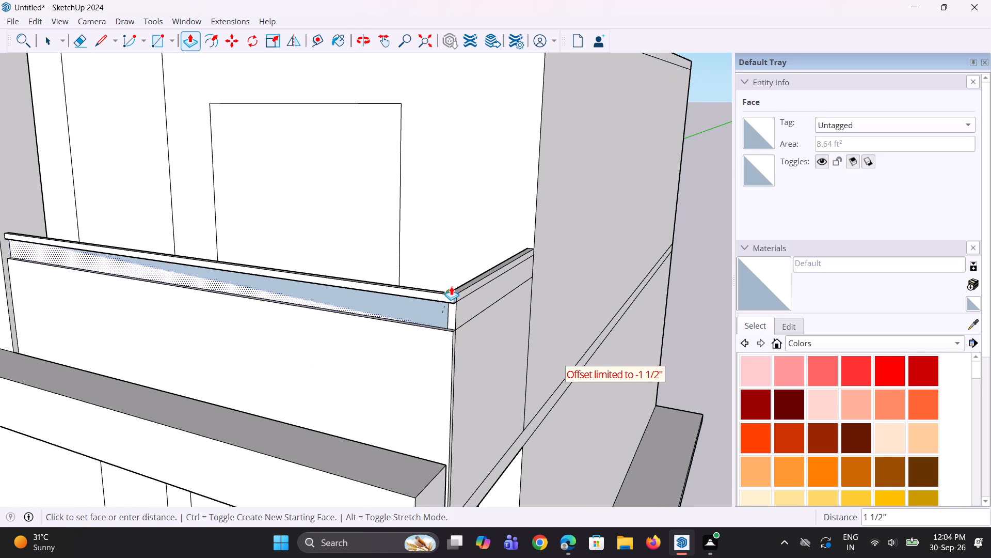
scroll(442, 289, "up", 2)
middle_click_drag(440, 303, 440, 373)
left_click(440, 340)
Push the matching band below the coping on the balcony's side parapet inward about 2 1/16".
middle_click_drag(443, 387, 391, 323)
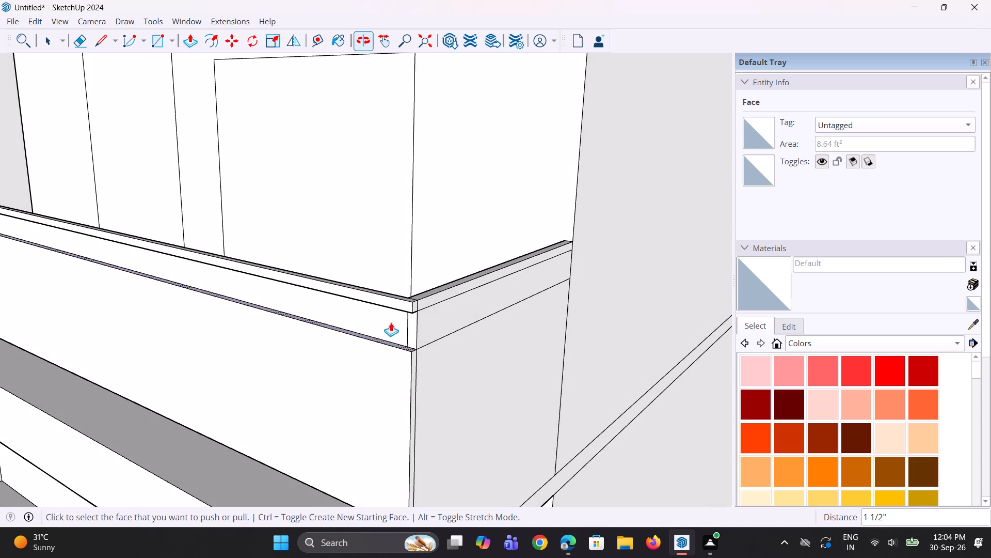
left_click(432, 334)
left_click(424, 290)
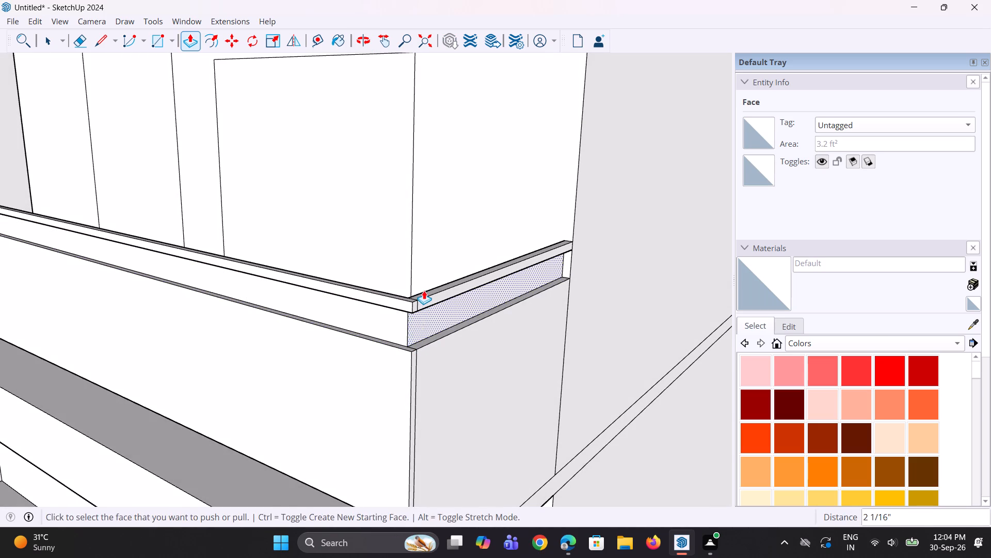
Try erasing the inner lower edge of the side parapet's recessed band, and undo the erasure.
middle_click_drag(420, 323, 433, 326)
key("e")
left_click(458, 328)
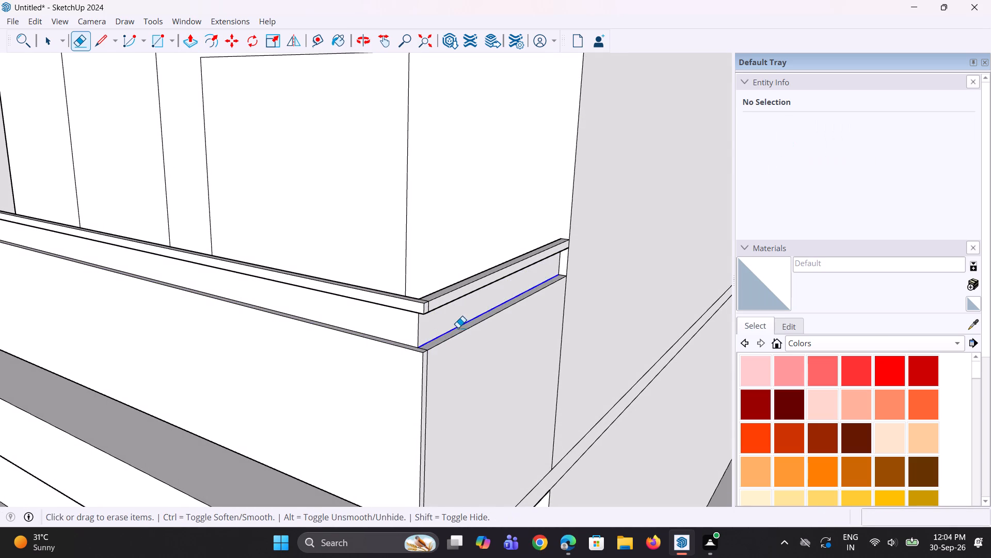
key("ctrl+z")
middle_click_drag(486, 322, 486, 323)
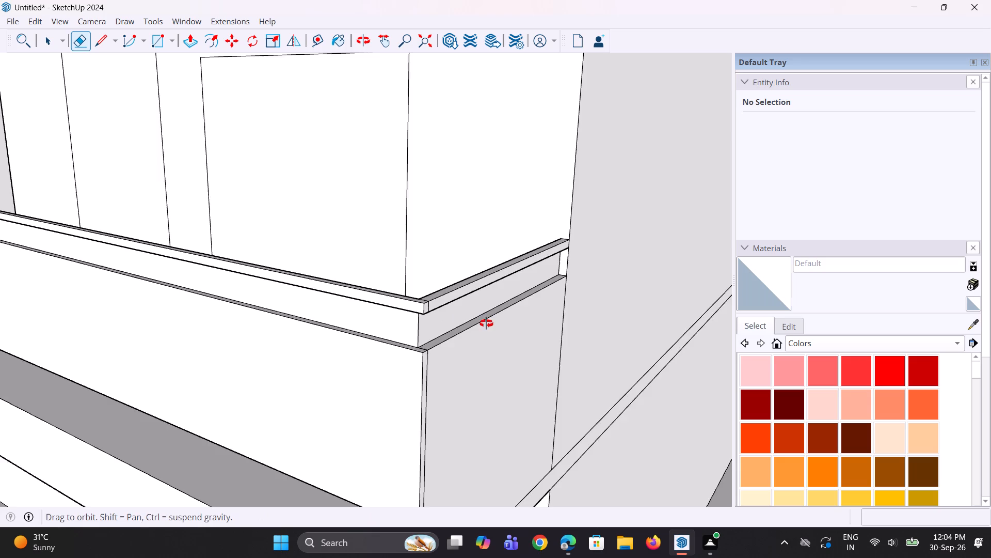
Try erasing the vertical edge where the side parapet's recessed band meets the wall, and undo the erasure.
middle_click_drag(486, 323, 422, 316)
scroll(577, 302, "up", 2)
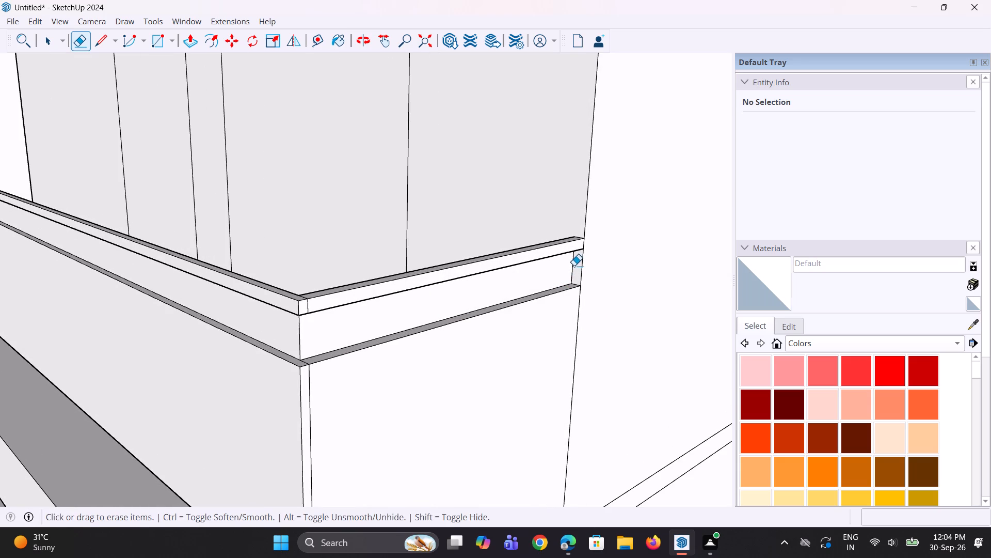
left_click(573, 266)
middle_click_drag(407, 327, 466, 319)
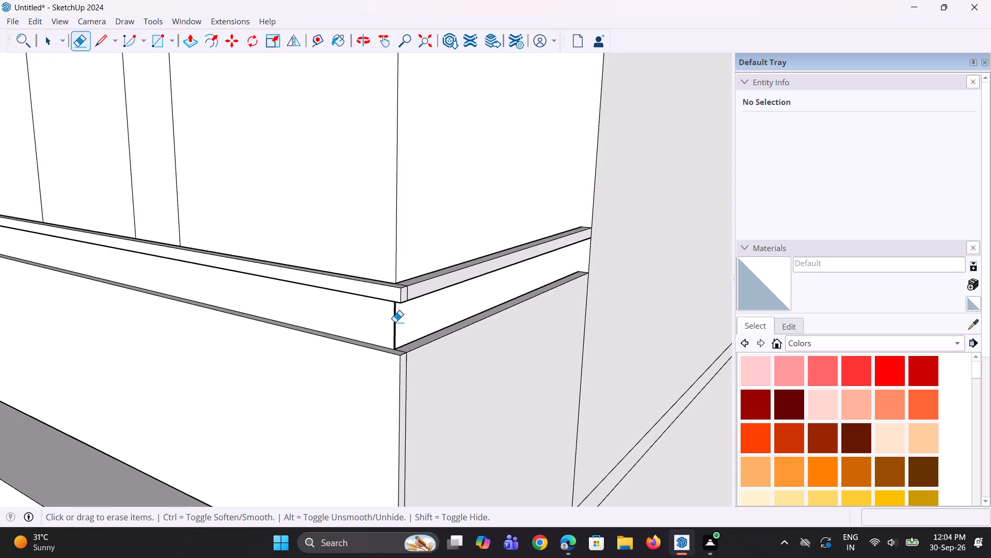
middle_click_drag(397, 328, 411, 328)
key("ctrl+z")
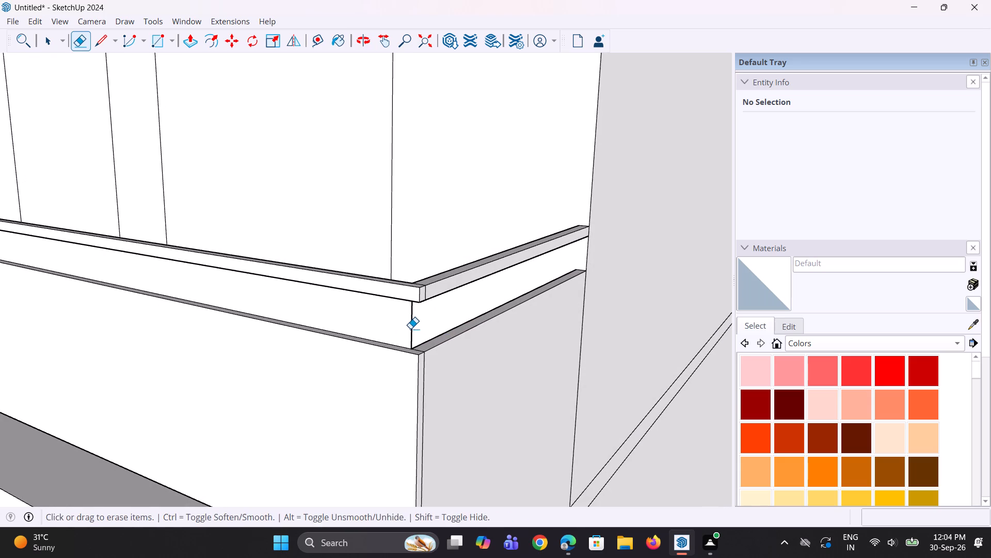
Undo the inward pushes of the side and front parapet bands.
key("ctrl+z")
key("ctrl+z")
Copy the front parapet band's vertical corner edge a short distance inward along the band to mark off a corner post.
middle_click_drag(460, 364, 441, 367)
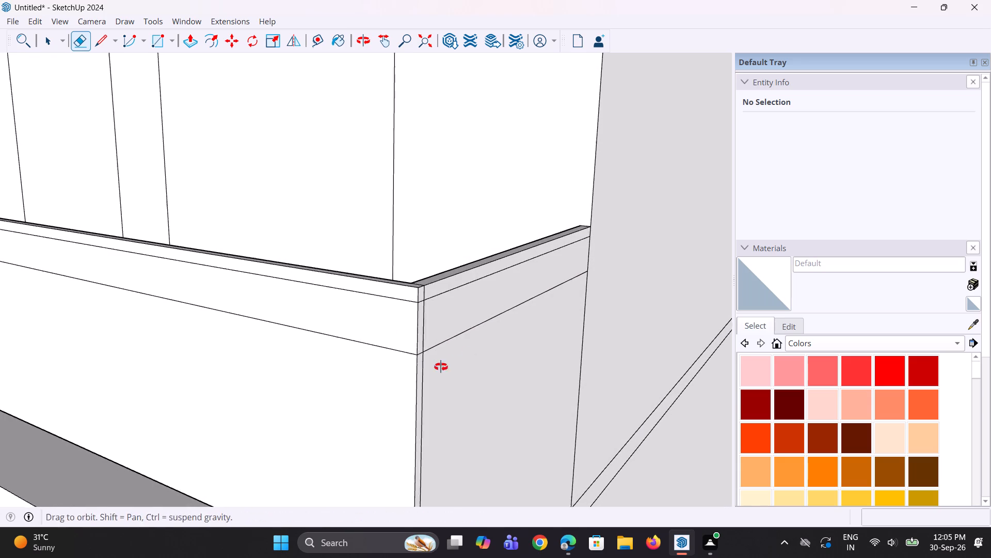
middle_click_drag(441, 367, 408, 366)
key("space")
key("space")
middle_click_drag(407, 359, 343, 351)
scroll(396, 338, "up", 2)
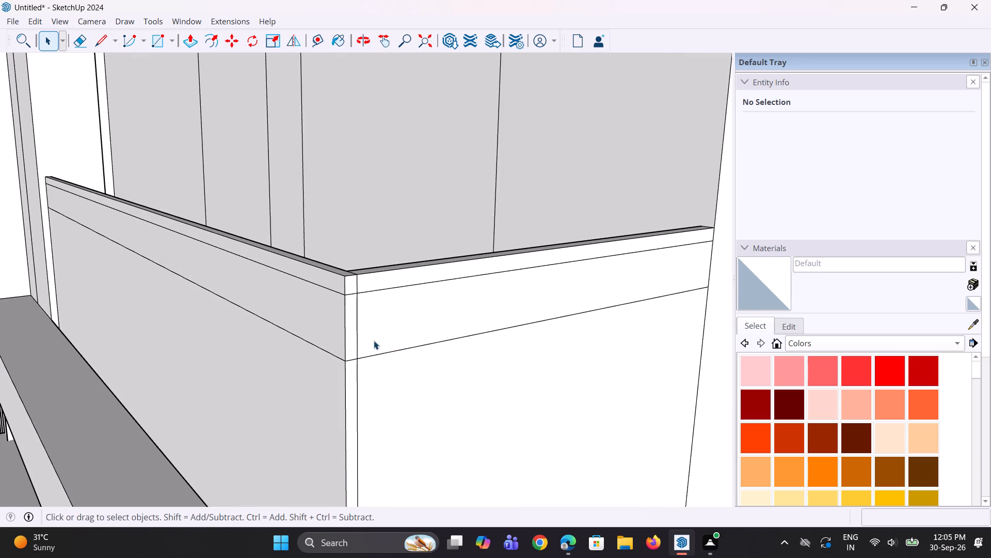
middle_click_drag(379, 341, 505, 346)
key("l")
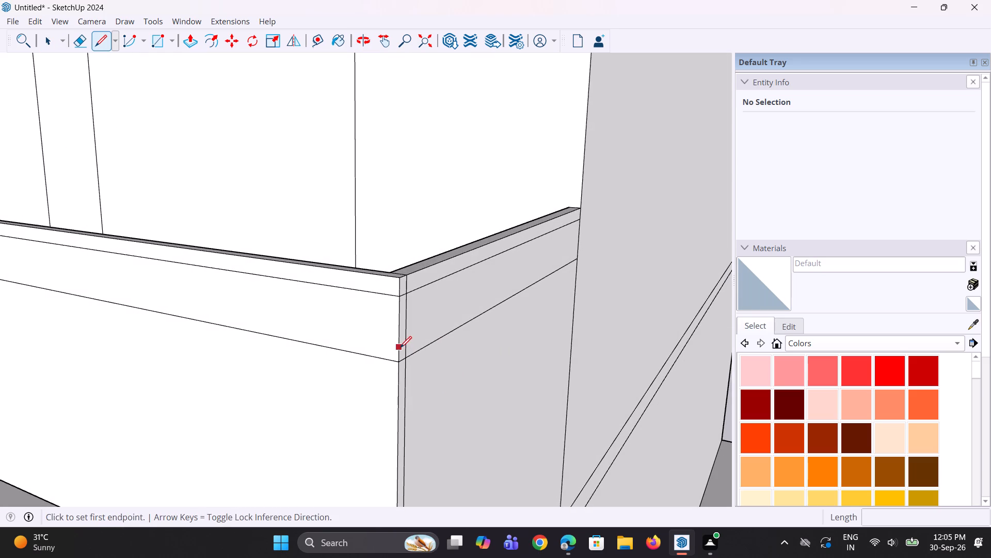
key("space")
left_click(399, 345)
middle_click_drag(399, 375, 474, 368)
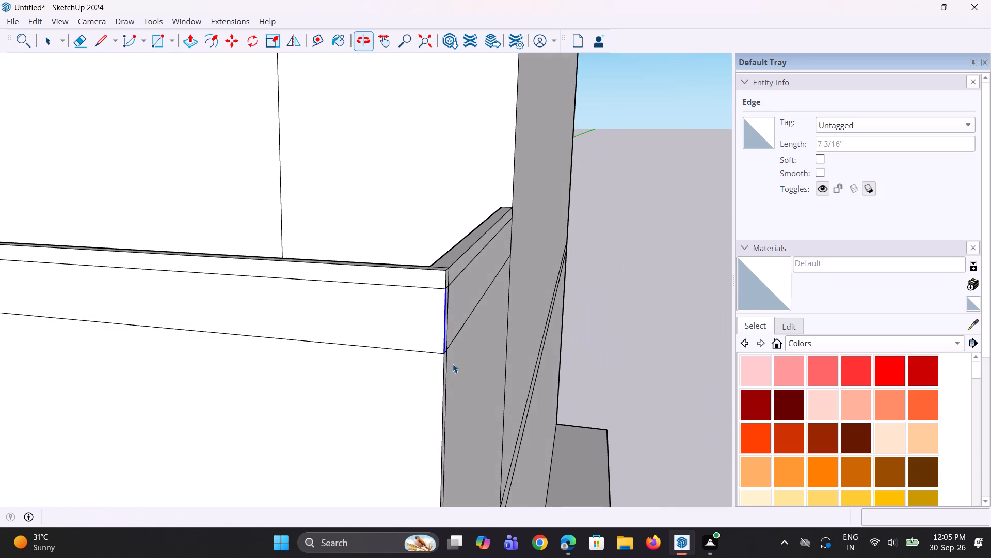
scroll(450, 361, "up", 1)
key("m")
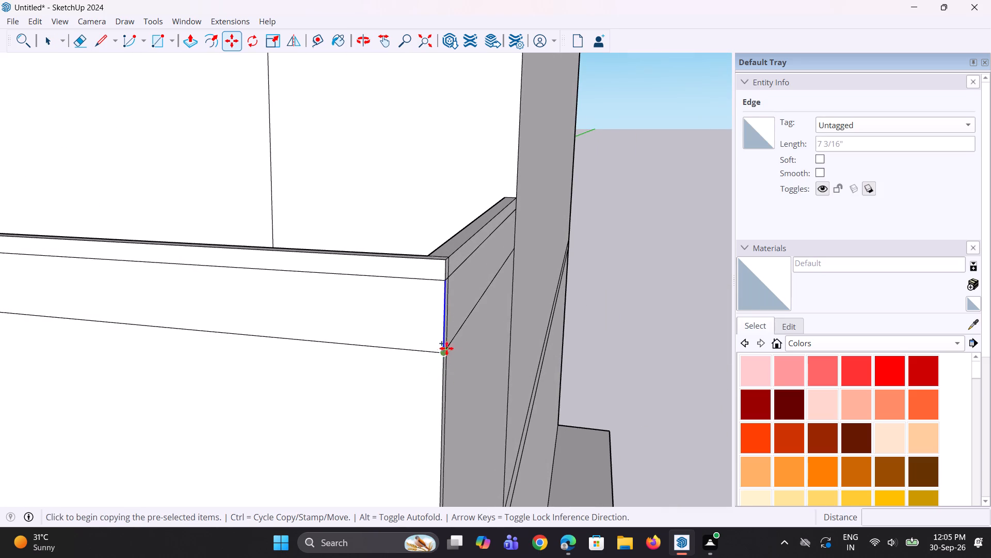
left_click(440, 352)
left_click(431, 351)
Copy the vertical edge beside the corner on the side parapet band about 1 1/16" toward the wall.
middle_click_drag(468, 354, 359, 365)
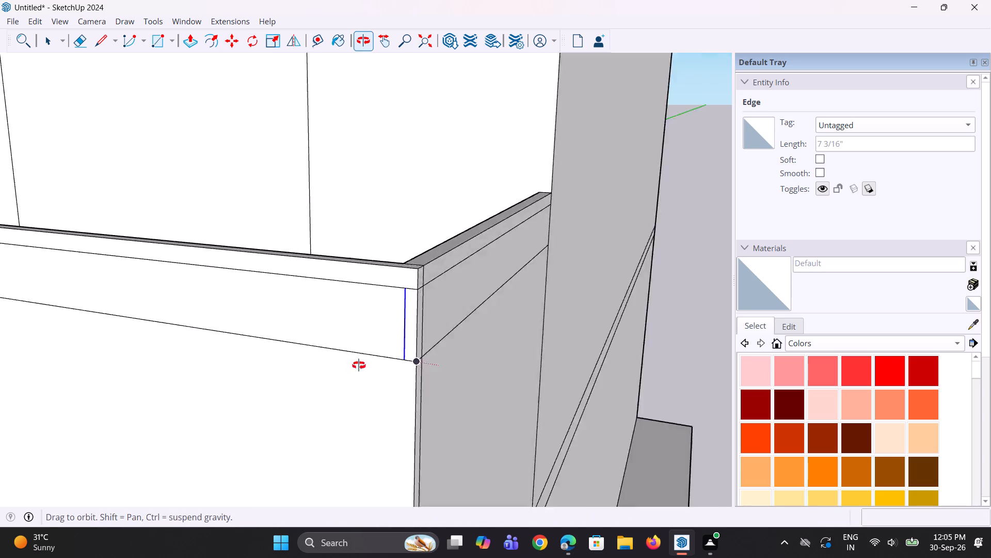
middle_click_drag(359, 365, 335, 365)
scroll(392, 347, "up", 1)
middle_click_drag(392, 347, 323, 357)
key("space")
middle_click_drag(327, 363, 329, 363)
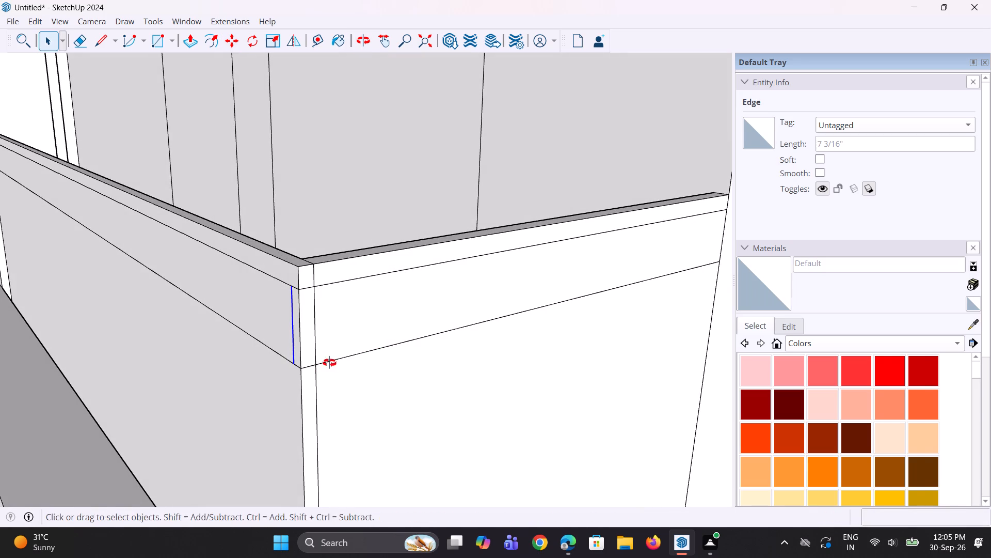
middle_click_drag(329, 363, 315, 364)
scroll(316, 362, "up", 2)
left_click(310, 348)
scroll(311, 350, "up", 1)
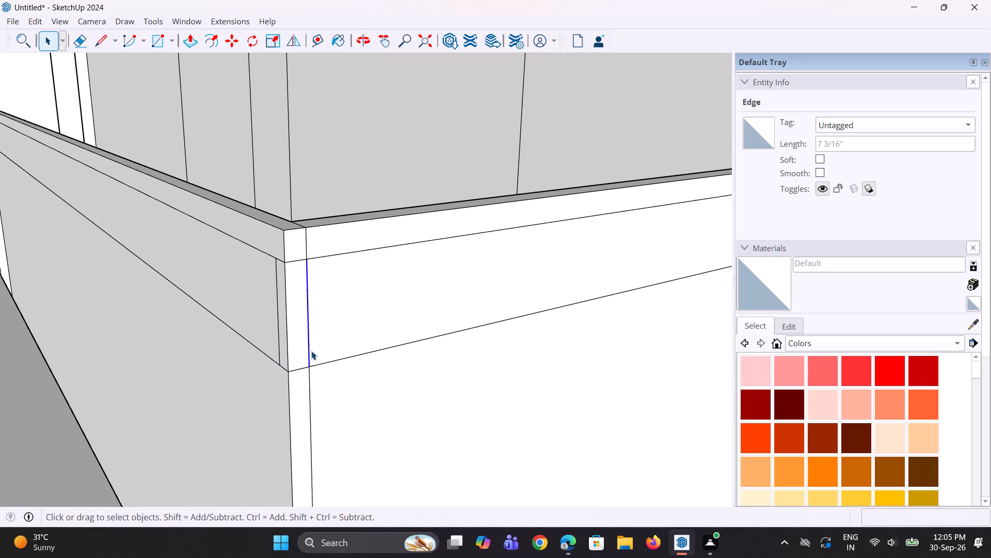
key("m")
left_click(311, 369)
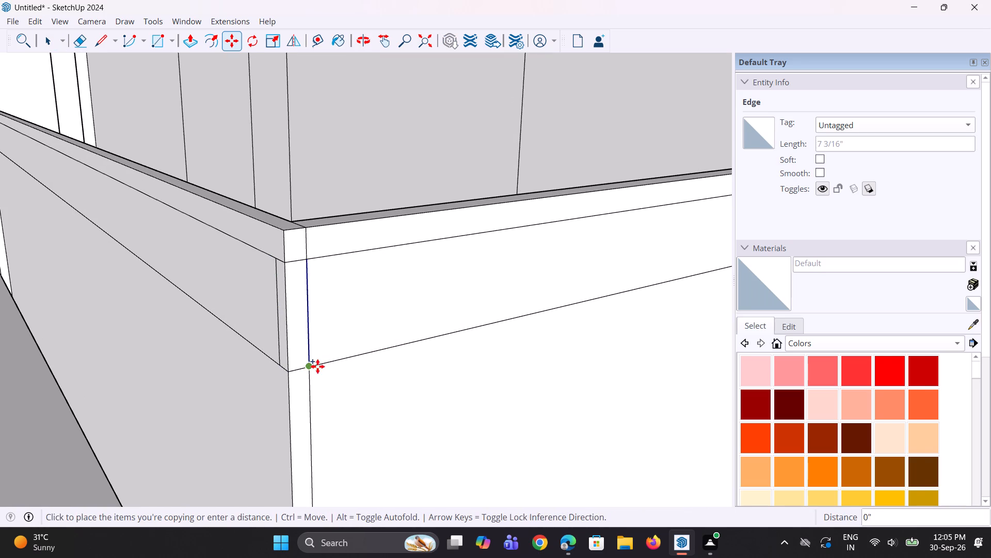
left_click(324, 365)
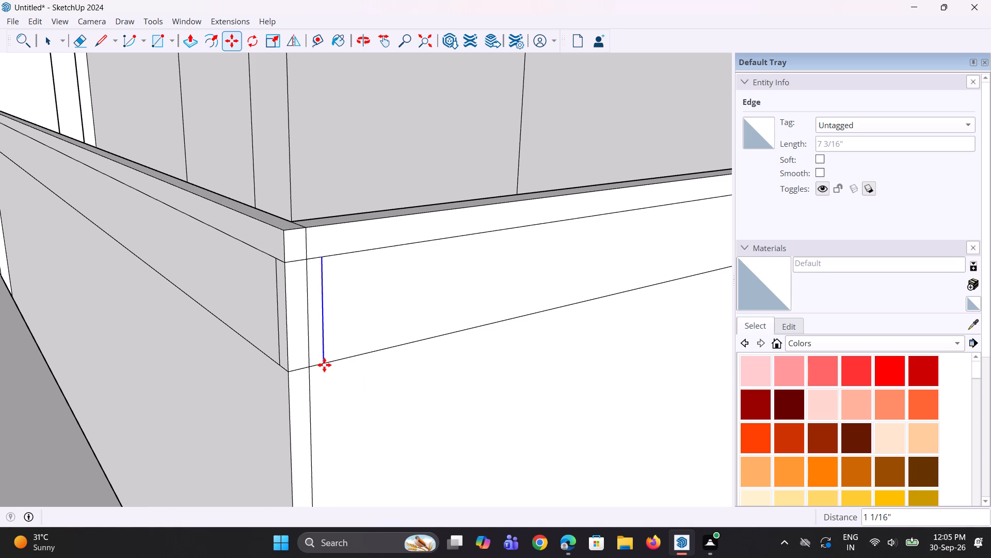
Push the front parapet's band beyond the new corner post inward about 1 1/2".
scroll(325, 370, "down", 5)
key("space")
middle_click_drag(332, 368, 390, 385)
key("space")
middle_click_drag(322, 362, 340, 375)
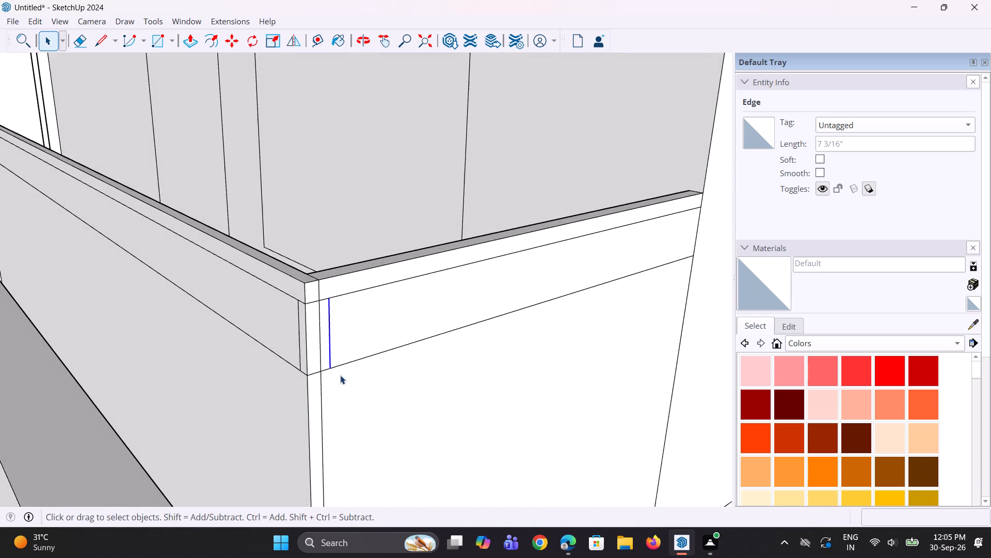
scroll(290, 361, "up", 2)
middle_click_drag(291, 361, 353, 365)
scroll(277, 361, "down", 4)
middle_click_drag(284, 361, 299, 348)
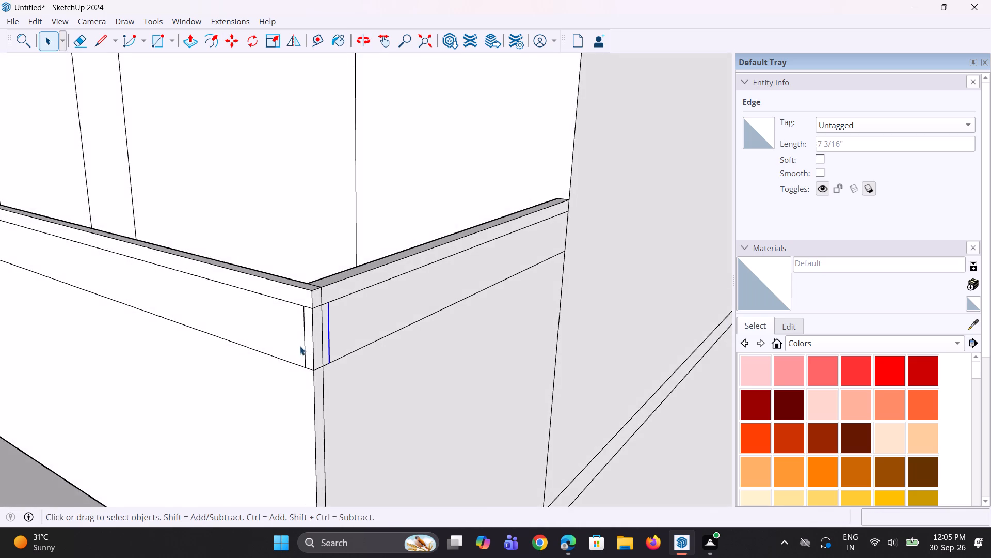
scroll(300, 346, "down", 4)
key("p")
left_click(277, 336)
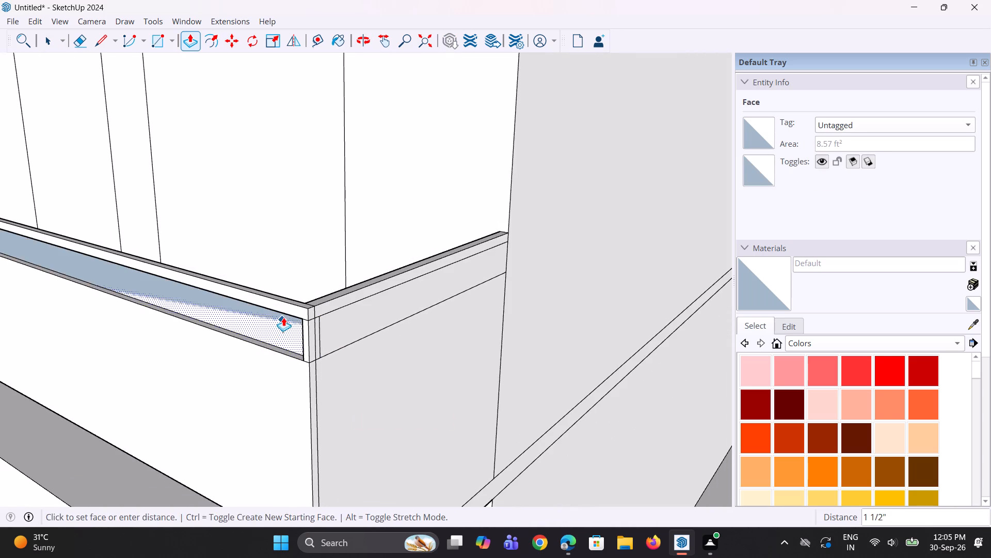
left_click(290, 298)
Push the side parapet's band between the corner post and the wall inward 2 1/16".
middle_click_drag(326, 364, 350, 349)
left_click(361, 326)
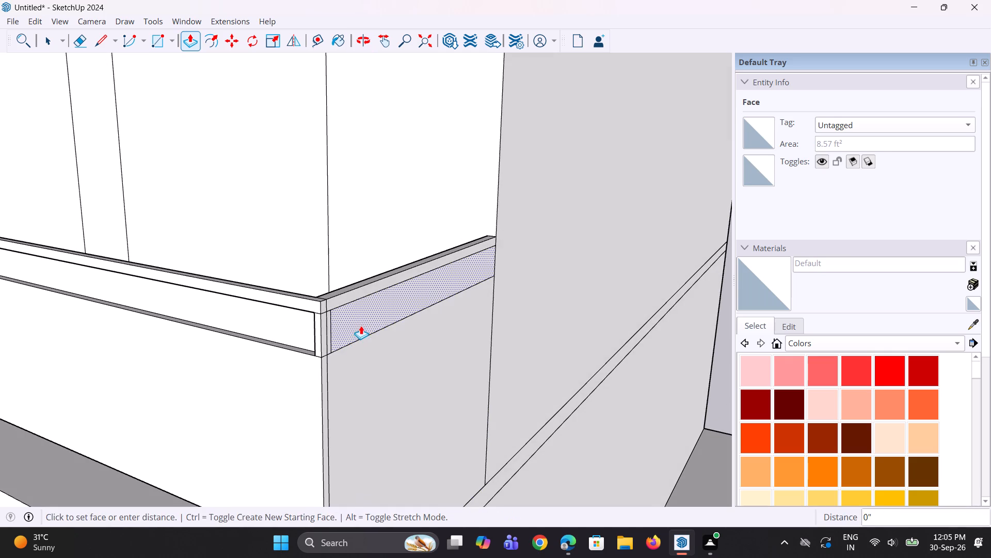
left_click(335, 287)
middle_click_drag(320, 345, 332, 351)
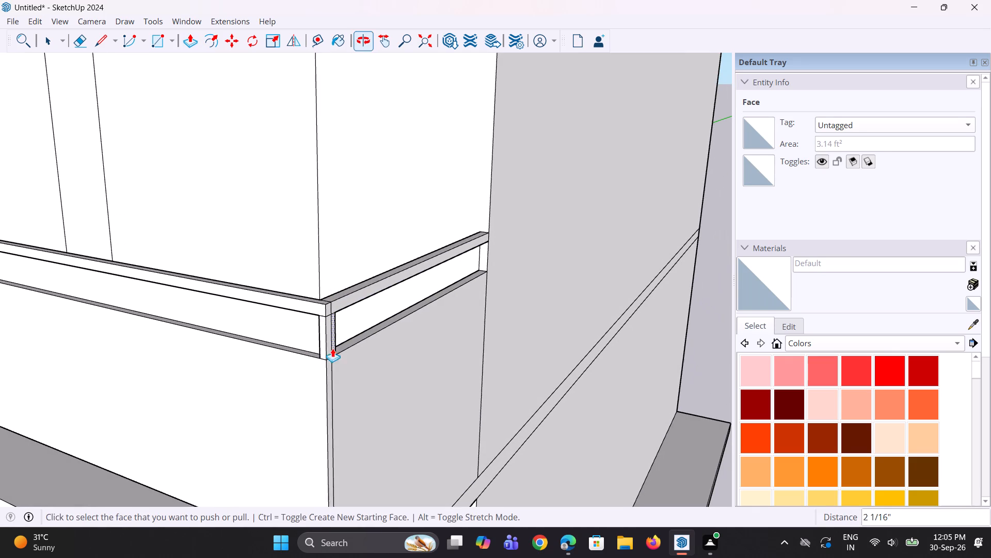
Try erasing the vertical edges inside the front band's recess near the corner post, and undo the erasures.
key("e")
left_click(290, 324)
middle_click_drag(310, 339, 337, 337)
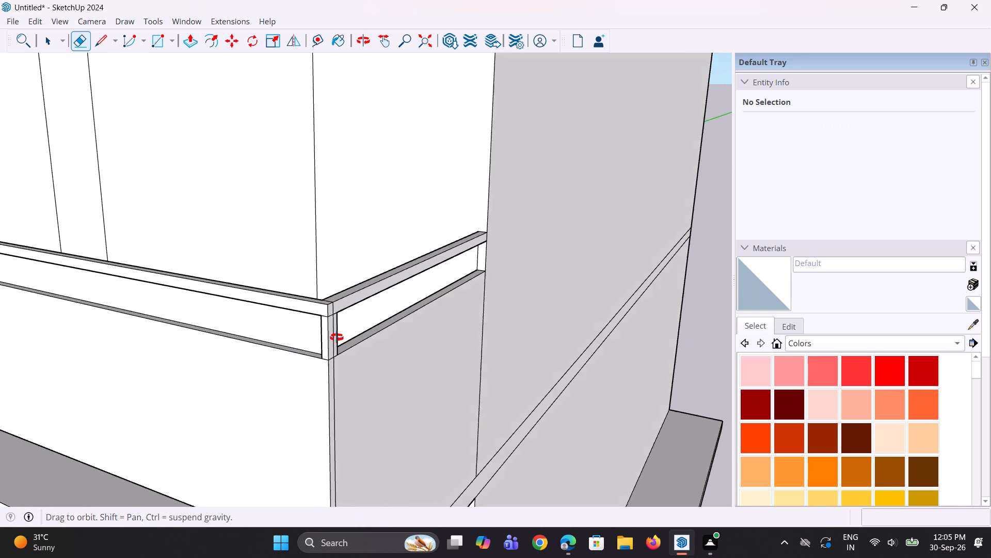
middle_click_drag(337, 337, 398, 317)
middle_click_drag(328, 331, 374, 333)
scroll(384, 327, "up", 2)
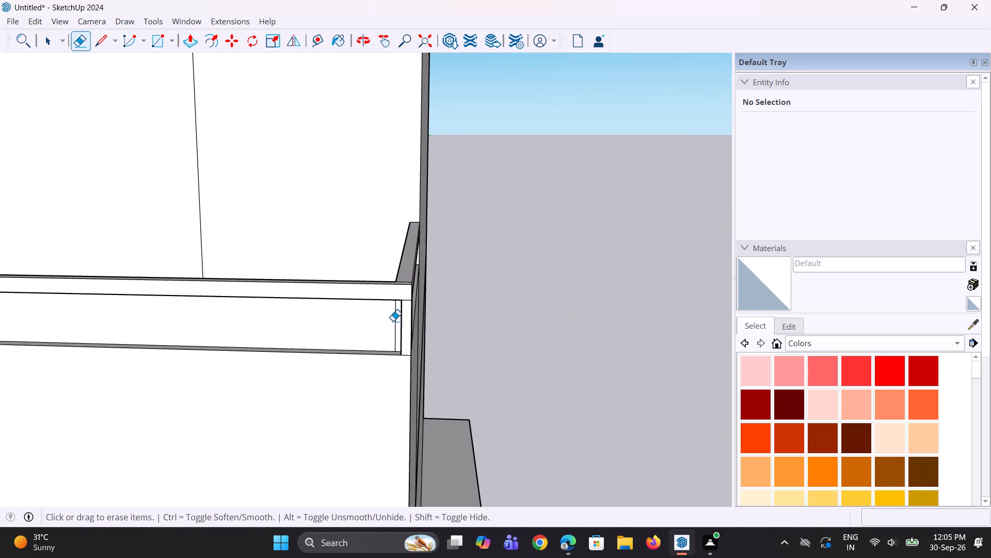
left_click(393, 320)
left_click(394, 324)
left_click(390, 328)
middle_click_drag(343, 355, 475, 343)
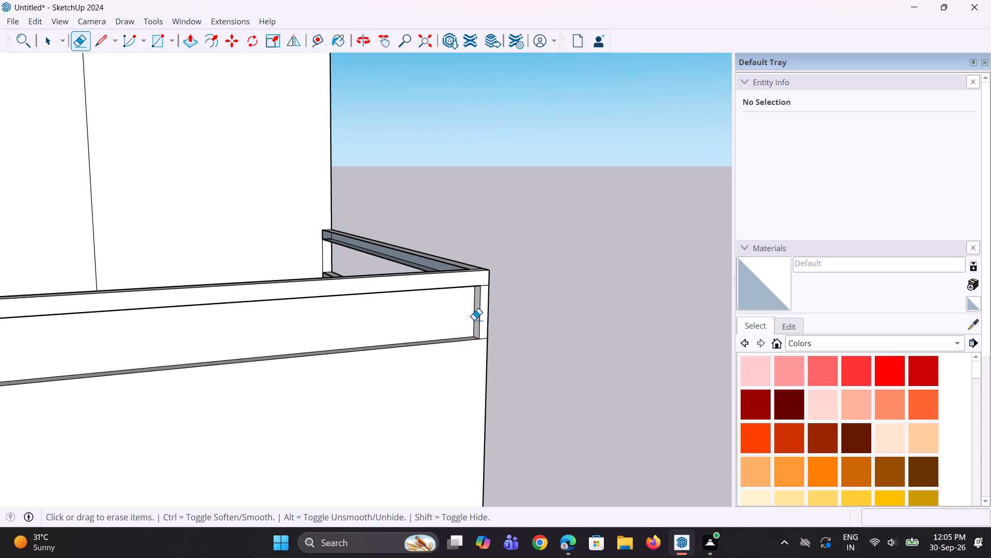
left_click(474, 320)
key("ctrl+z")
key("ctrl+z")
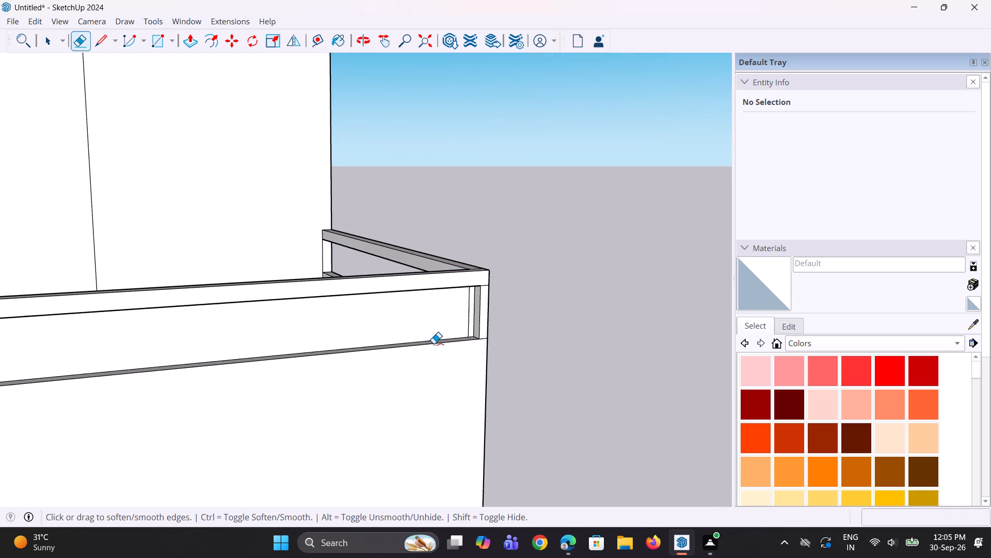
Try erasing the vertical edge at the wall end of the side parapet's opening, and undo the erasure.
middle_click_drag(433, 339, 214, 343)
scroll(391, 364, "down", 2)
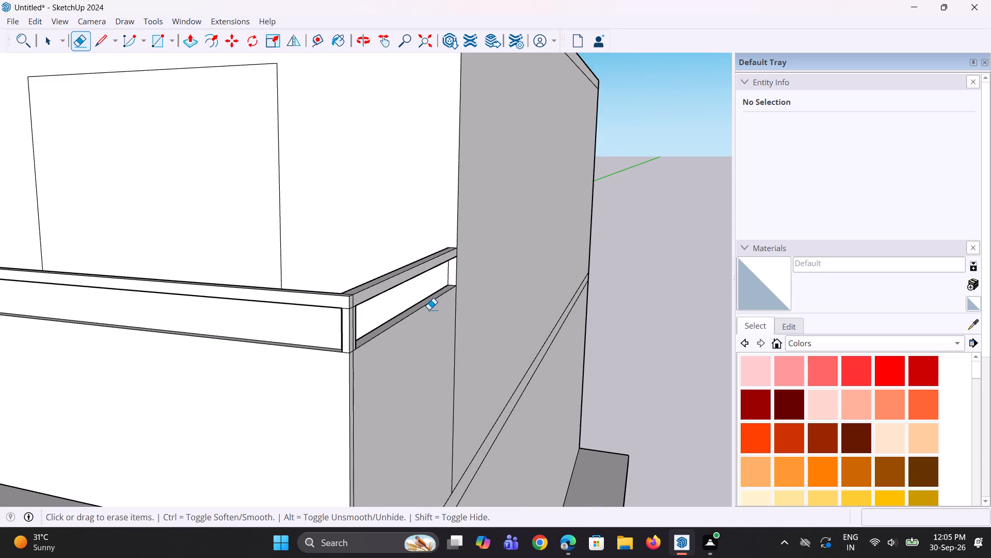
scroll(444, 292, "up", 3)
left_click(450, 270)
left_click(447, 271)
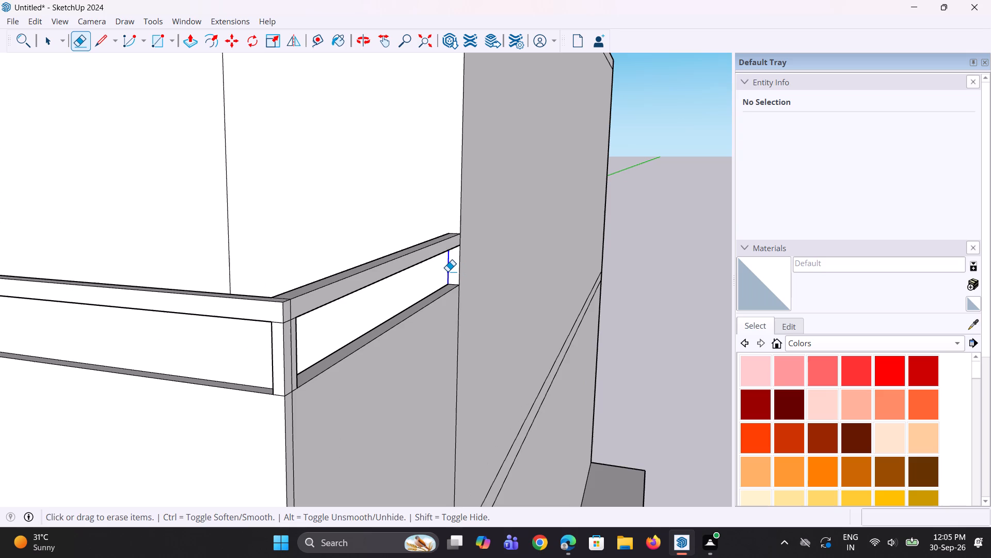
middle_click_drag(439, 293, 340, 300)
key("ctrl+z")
Erase the vertical edge at the tower-side end of the front parapet's recess to remove the band's back face.
middle_click_drag(354, 332, 279, 329)
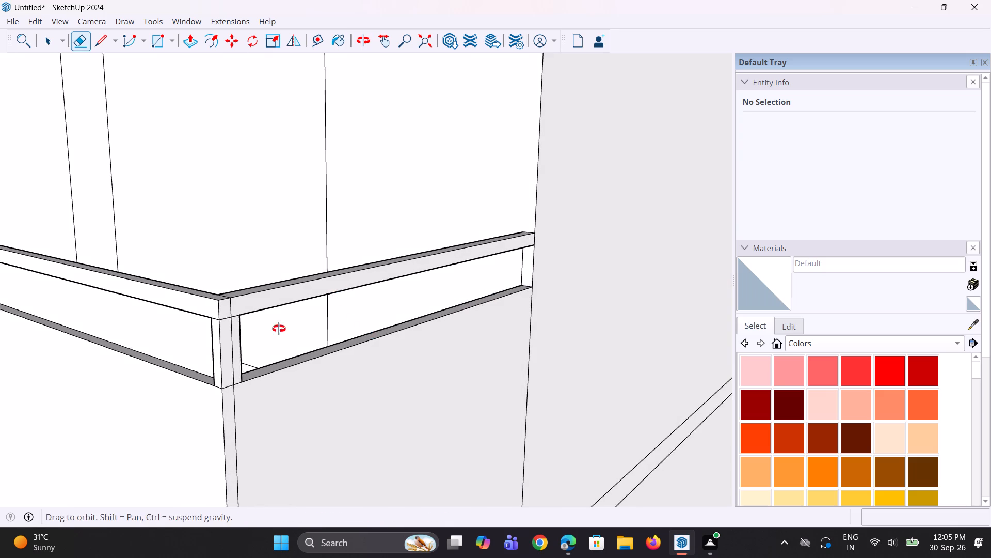
middle_click_drag(279, 329, 182, 323)
middle_click_drag(185, 328, 299, 305)
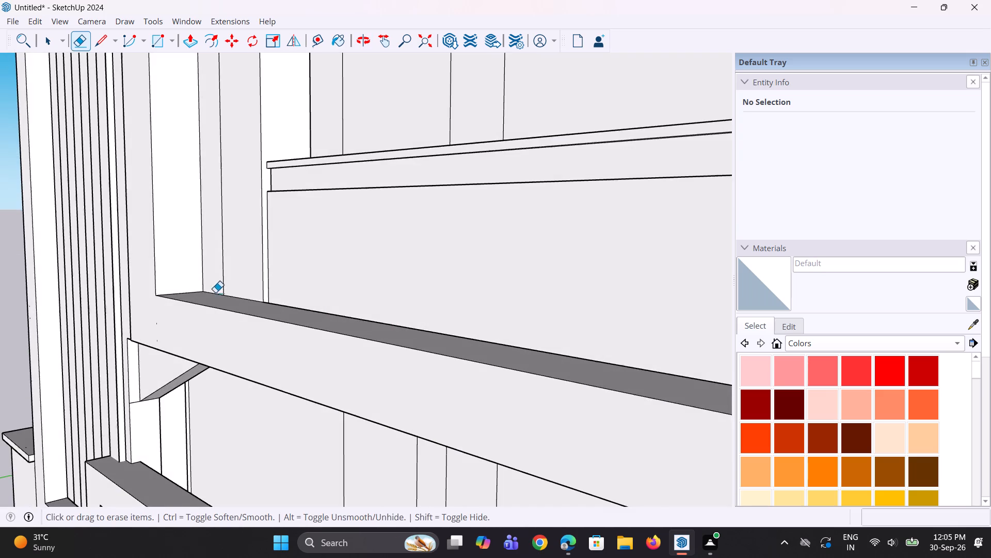
scroll(271, 317, "down", 10)
middle_click_drag(465, 337, 307, 322)
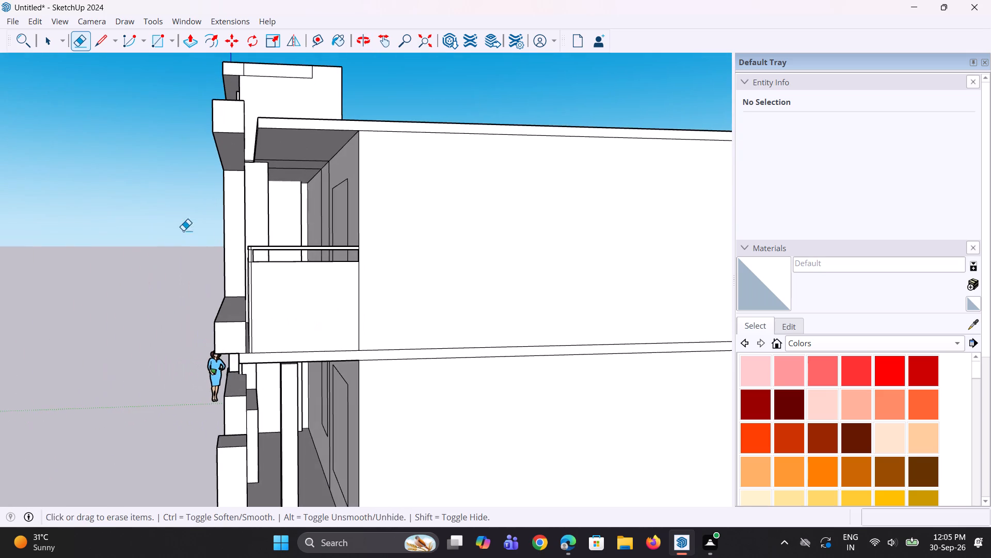
scroll(191, 241, "up", 6)
middle_click_drag(262, 285, 330, 289)
scroll(330, 289, "down", 4)
middle_click_drag(341, 298, 396, 332)
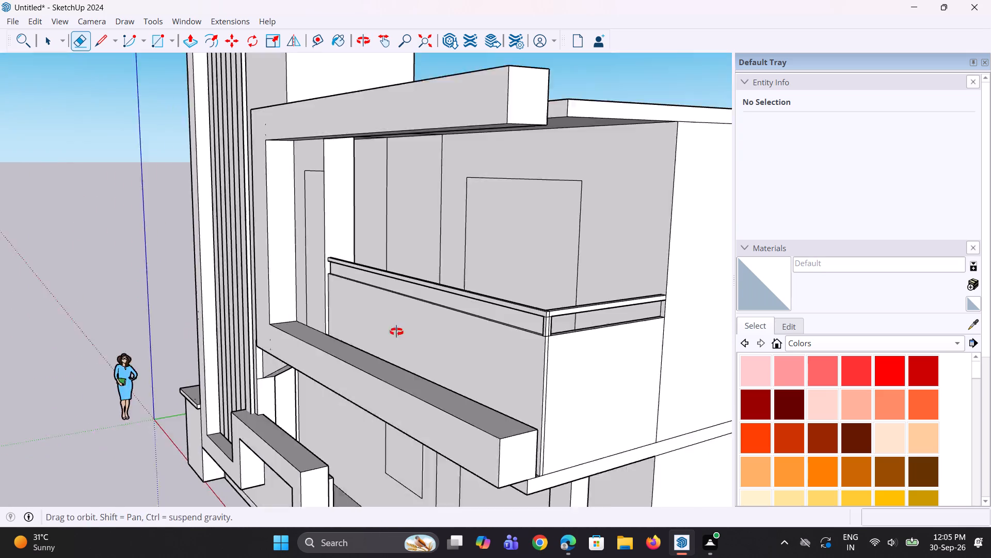
middle_click_drag(396, 332, 424, 331)
scroll(712, 359, "up", 2)
middle_click_drag(533, 324, 572, 328)
scroll(282, 257, "up", 5)
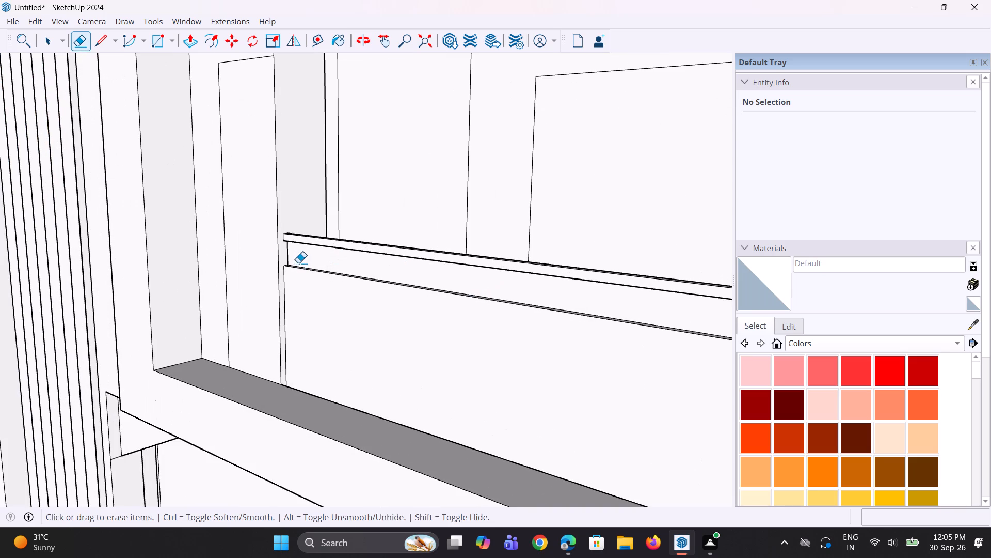
left_click(289, 254)
Erase the vertical seam line on the side face of the corner post between the coping and the lower parapet.
middle_click_drag(433, 331, 442, 323)
scroll(365, 310, "down", 4)
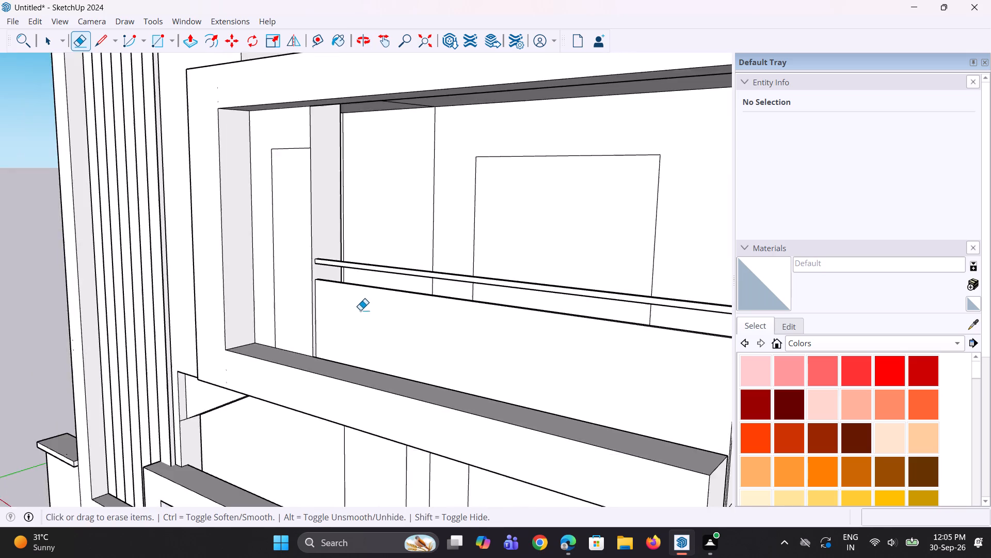
scroll(360, 310, "down", 5)
middle_click_drag(367, 307, 390, 307)
middle_click_drag(625, 355, 443, 331)
scroll(403, 306, "up", 3)
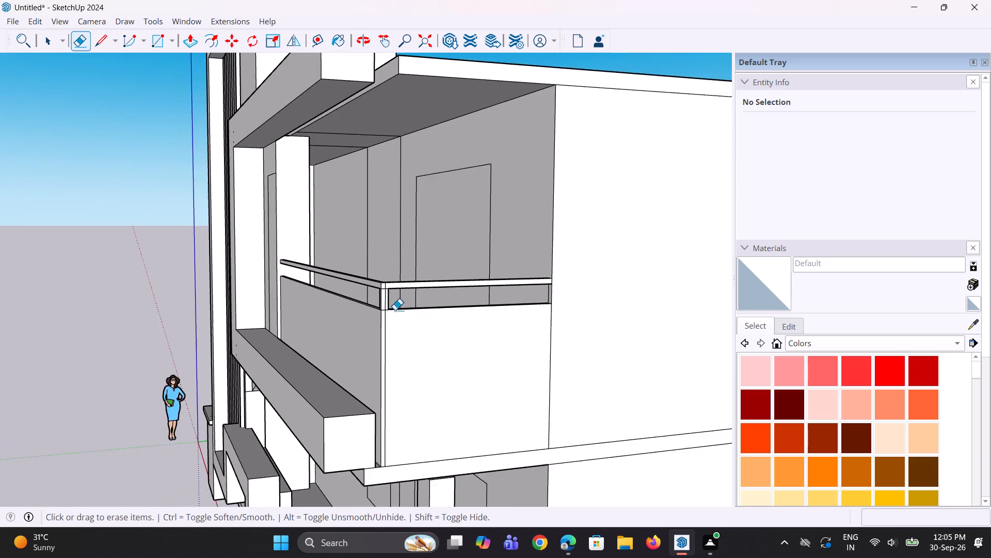
scroll(395, 310, "up", 5)
middle_click_drag(423, 327, 328, 331)
scroll(378, 303, "up", 3)
middle_click_drag(375, 299, 259, 287)
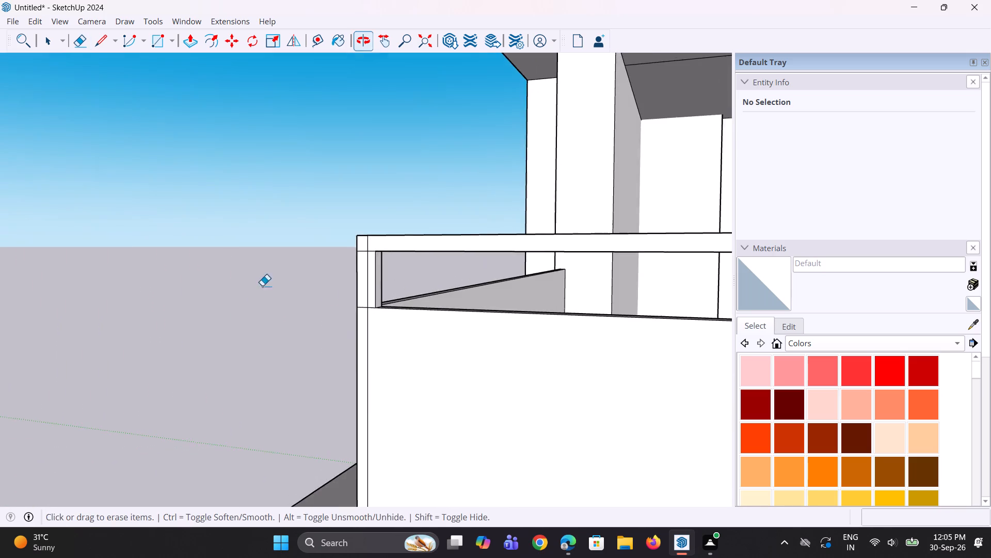
scroll(411, 305, "up", 2)
scroll(365, 328, "up", 2)
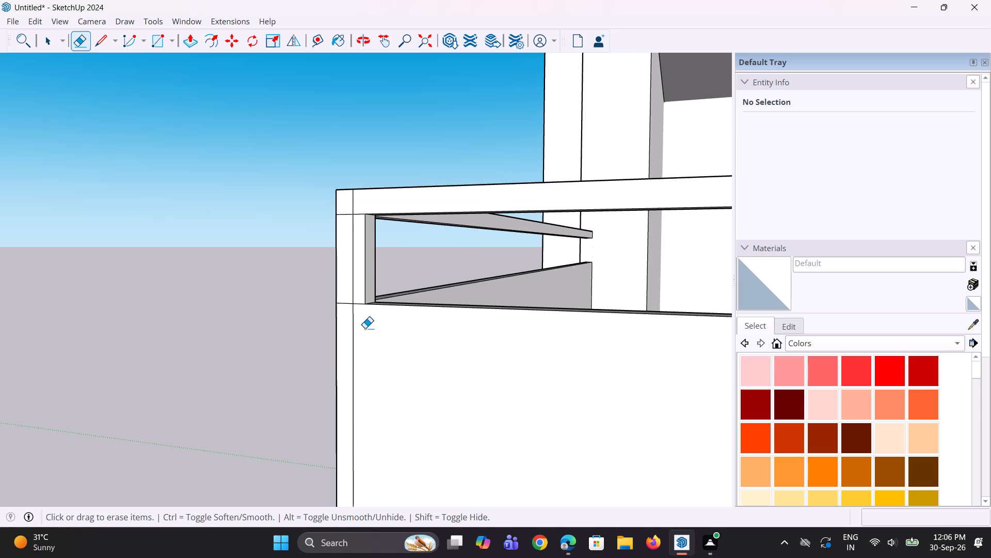
key("e")
scroll(362, 301, "up", 2)
left_click(350, 276)
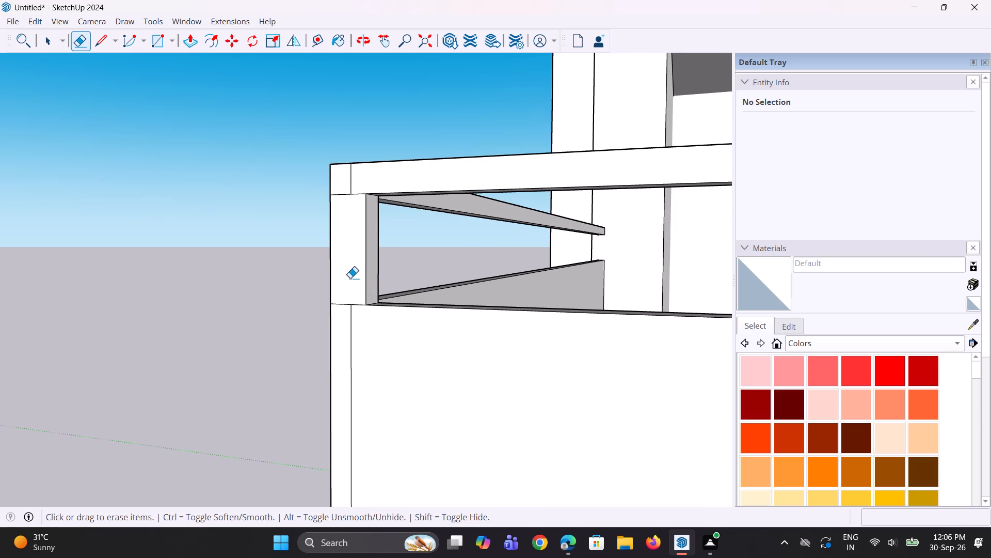
Push the corner post's inner side face in by 15/16" to line it up with the seam on the coping above.
scroll(362, 313, "down", 4)
middle_click_drag(362, 313, 403, 323)
key("p")
scroll(393, 307, "up", 6)
scroll(374, 301, "down", 7)
scroll(371, 313, "up", 4)
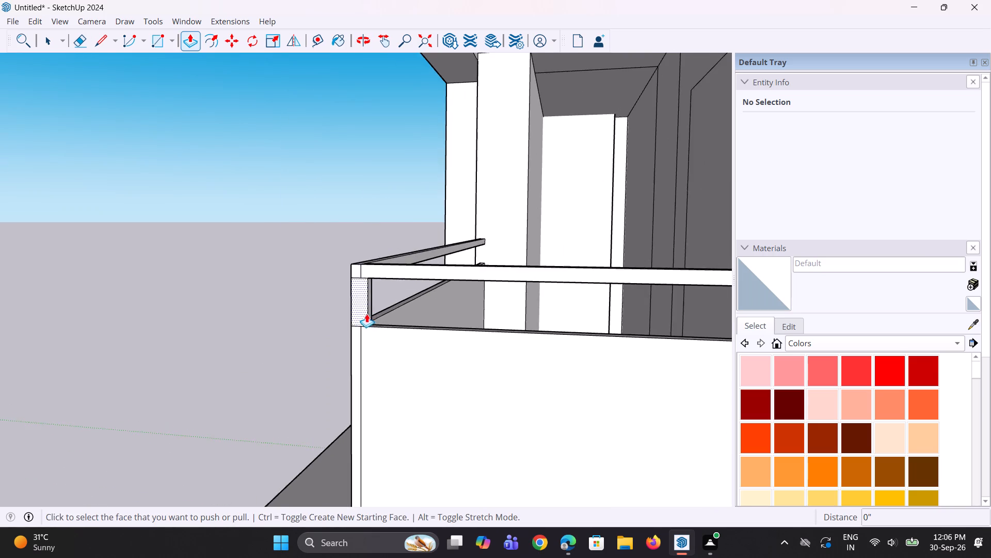
scroll(366, 314, "up", 7)
left_click(373, 304)
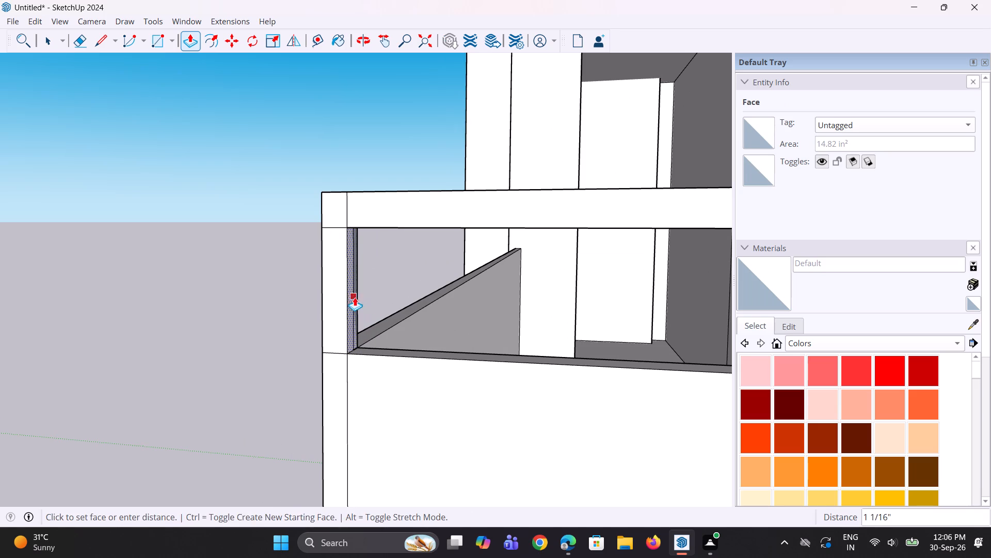
left_click(358, 302)
middle_click_drag(347, 338, 420, 363)
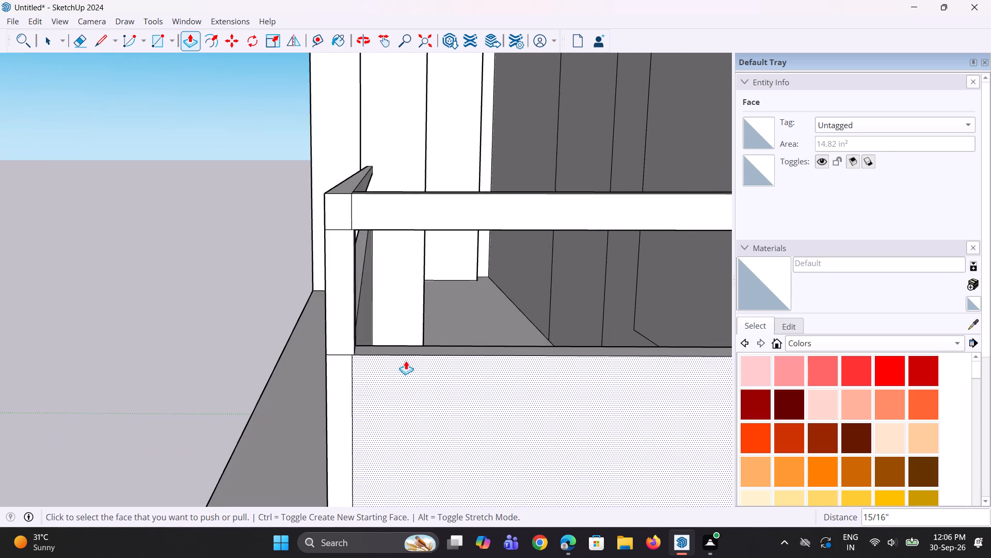
Examine the opened balcony parapet and its corner post from the front and side, along with the overall front elevation.
scroll(403, 361, "down", 5)
middle_click_drag(383, 364, 580, 364)
scroll(331, 327, "down", 6)
middle_click_drag(337, 326, 528, 302)
scroll(503, 316, "up", 1)
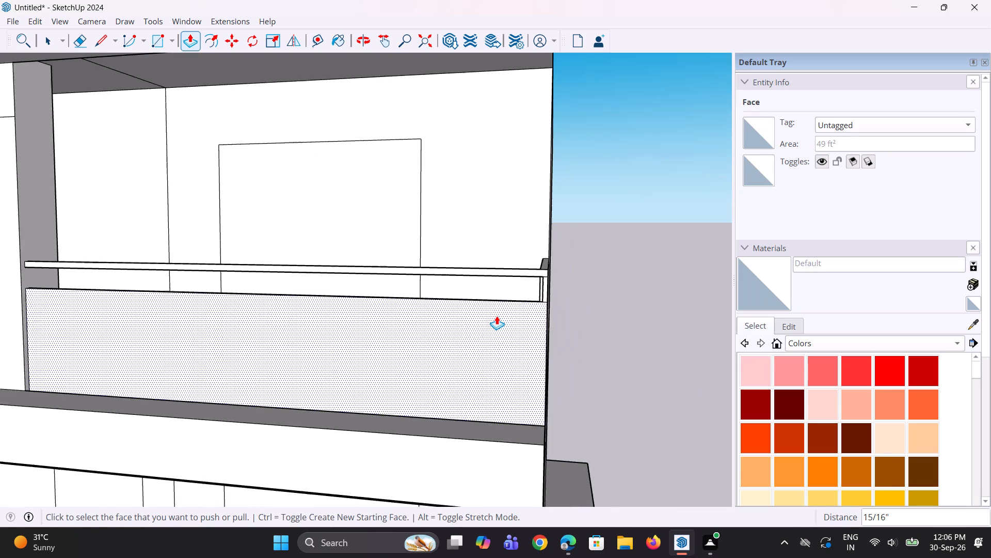
scroll(497, 316, "up", 2)
scroll(502, 315, "down", 6)
key("space")
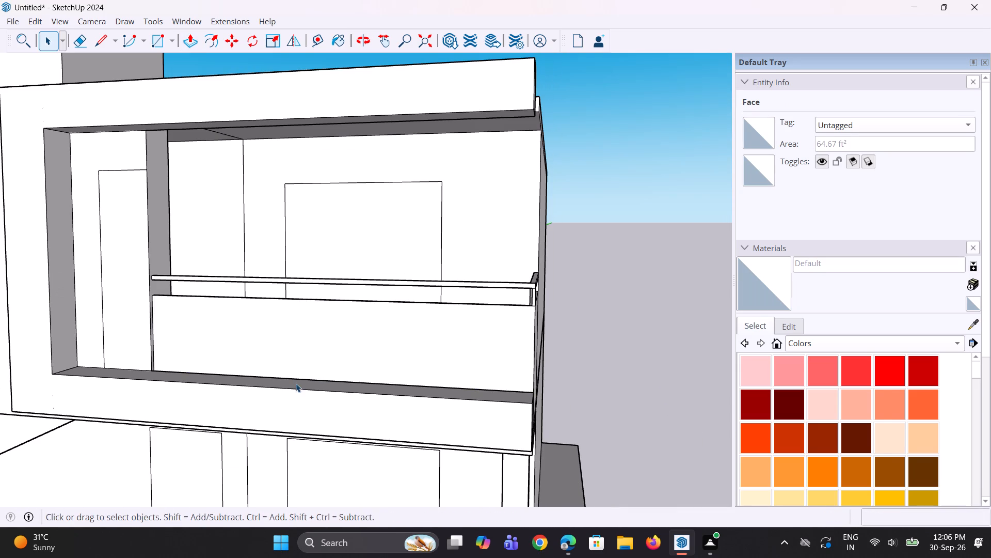
scroll(291, 366, "down", 4)
middle_click_drag(199, 363, 211, 367)
scroll(206, 313, "up", 2)
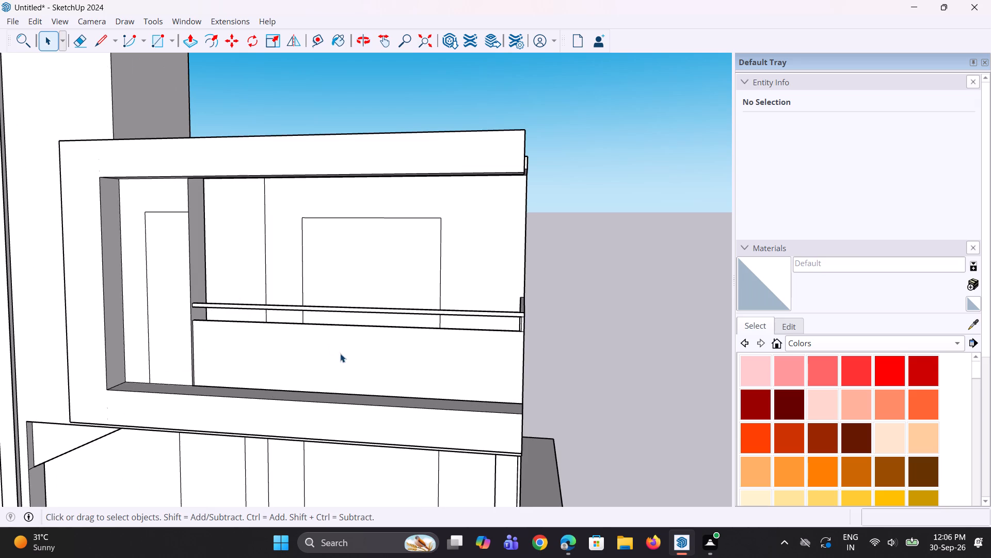
scroll(594, 349, "up", 3)
middle_click_drag(475, 357, 431, 331)
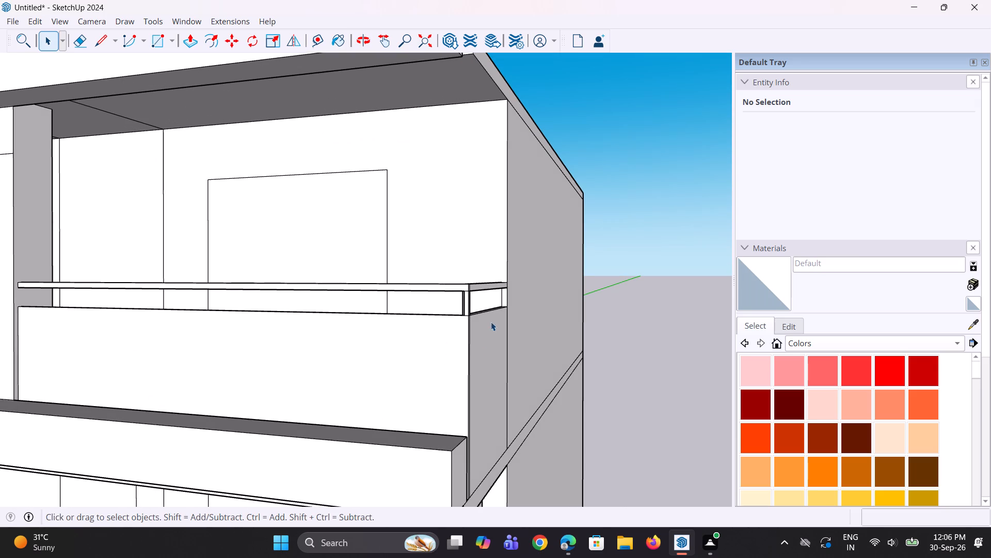
scroll(499, 361, "down", 3)
middle_click_drag(547, 422, 442, 423)
scroll(450, 440, "up", 3)
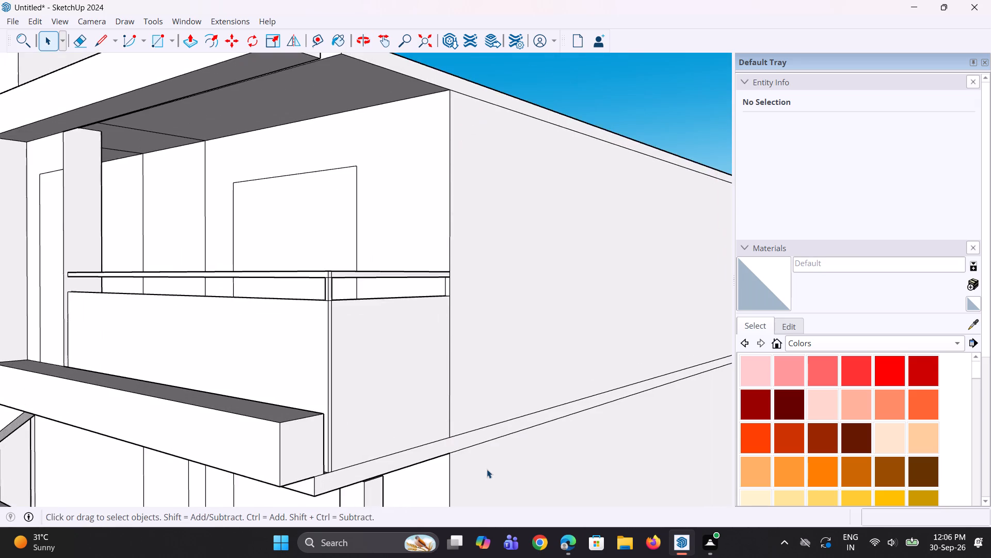
middle_click_drag(488, 469, 464, 460)
scroll(466, 448, "down", 4)
middle_click_drag(463, 431, 397, 412)
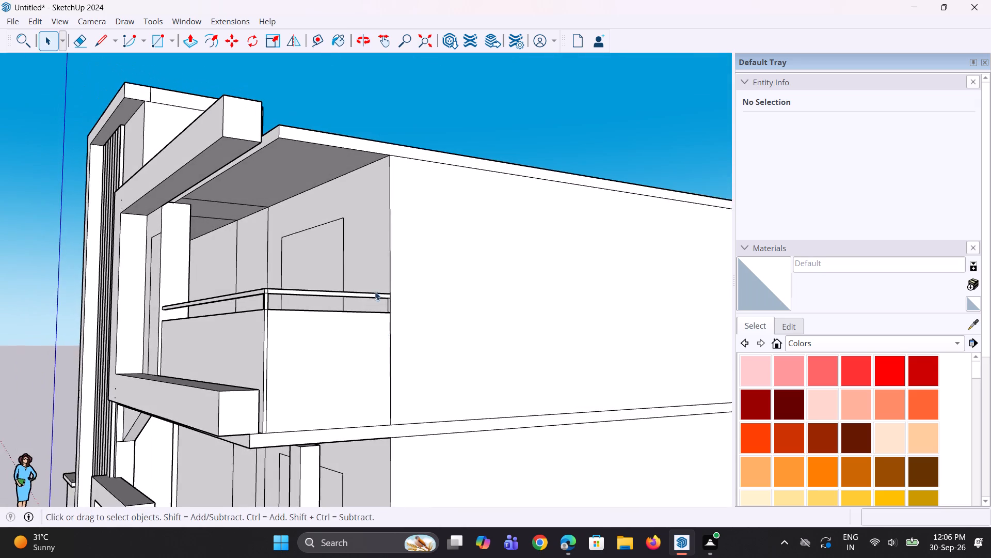
scroll(375, 283, "up", 1)
middle_click_drag(389, 298, 381, 360)
scroll(377, 381, "up", 9)
middle_click_drag(380, 375, 398, 369)
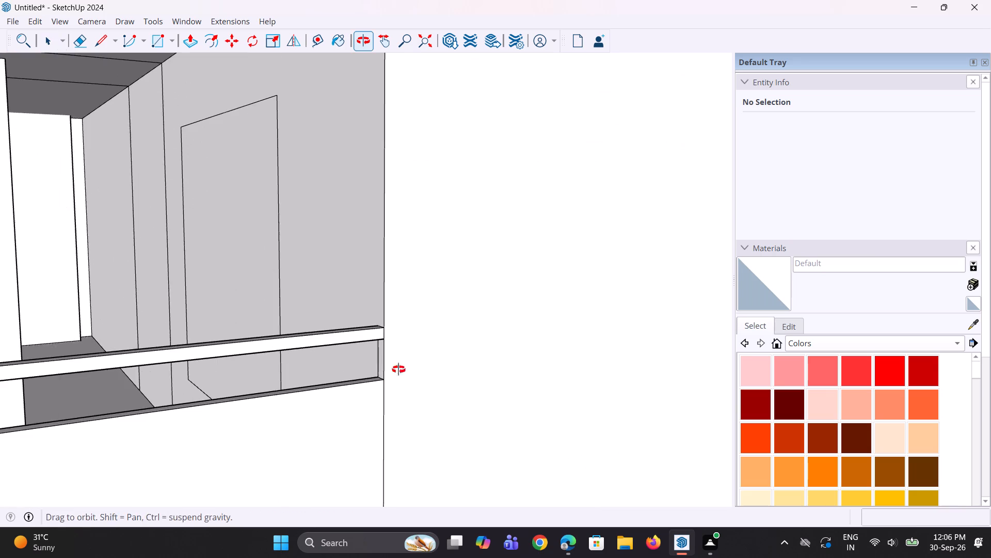
middle_click_drag(398, 369, 428, 357)
scroll(403, 356, "down", 5)
middle_click_drag(430, 347, 471, 329)
scroll(403, 343, "down", 5)
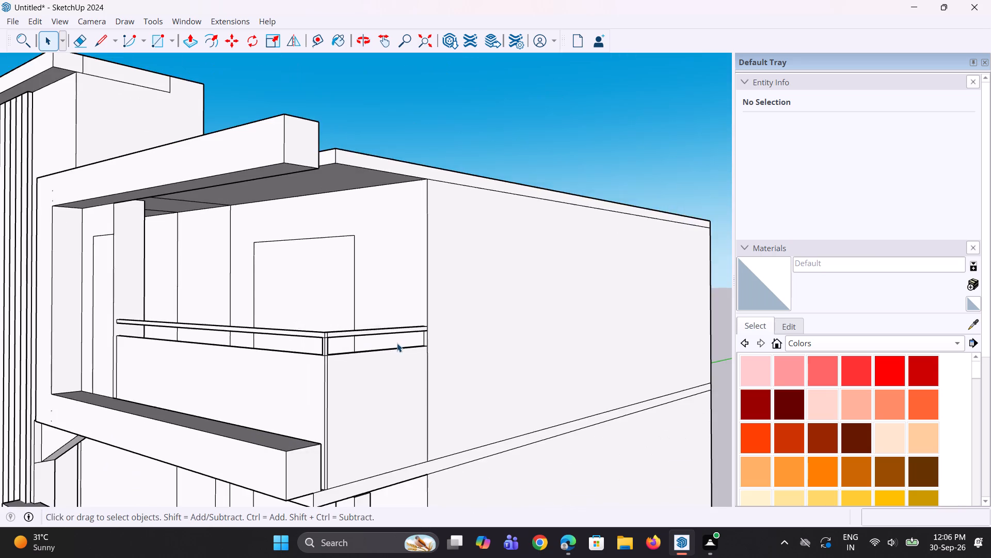
middle_click_drag(403, 340, 493, 342)
scroll(273, 419, "down", 5)
scroll(345, 395, "down", 8)
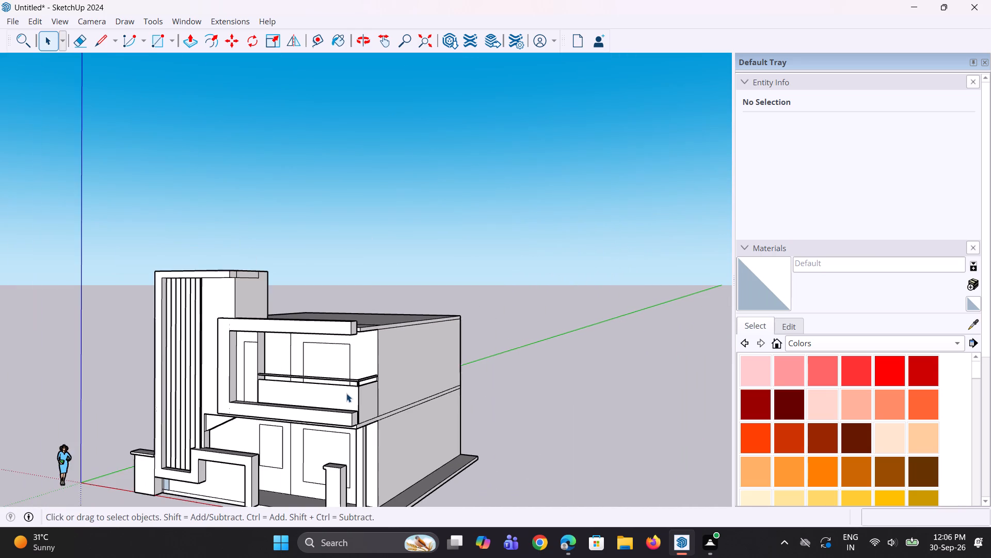
middle_click_drag(297, 437, 365, 423)
scroll(327, 409, "up", 4)
scroll(331, 405, "down", 7)
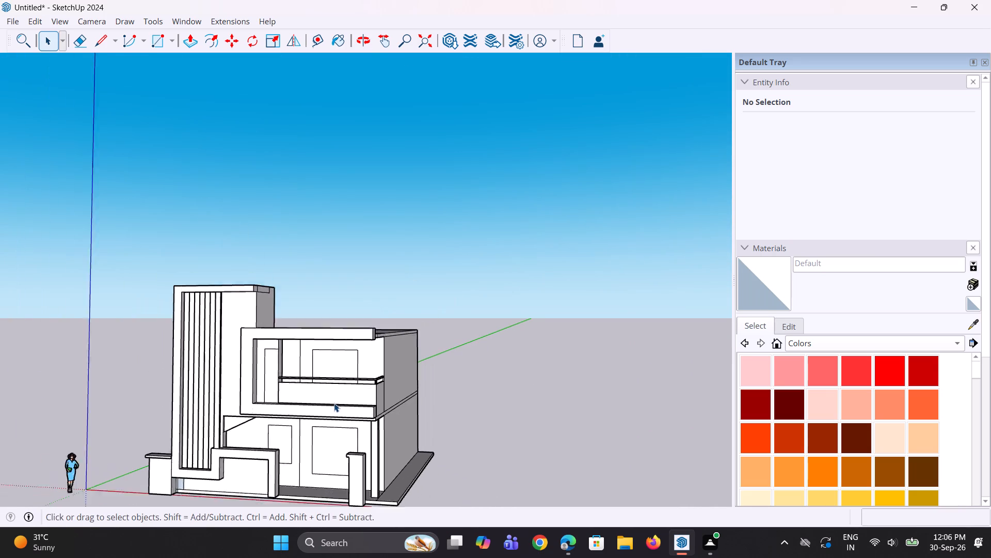
scroll(334, 403, "down", 1)
middle_click_drag(334, 402, 339, 415)
scroll(210, 488, "up", 3)
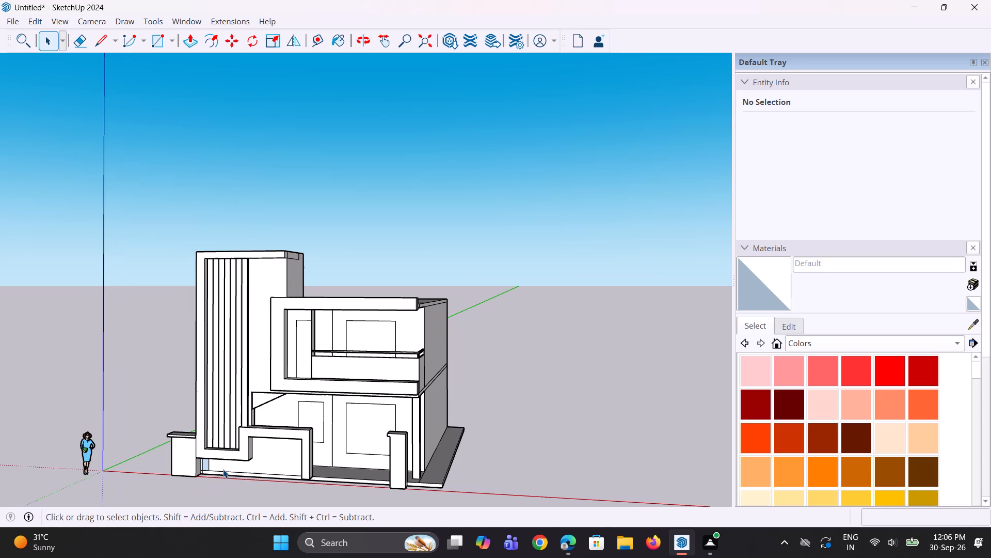
scroll(231, 452, "up", 1)
middle_click_drag(232, 446, 295, 455)
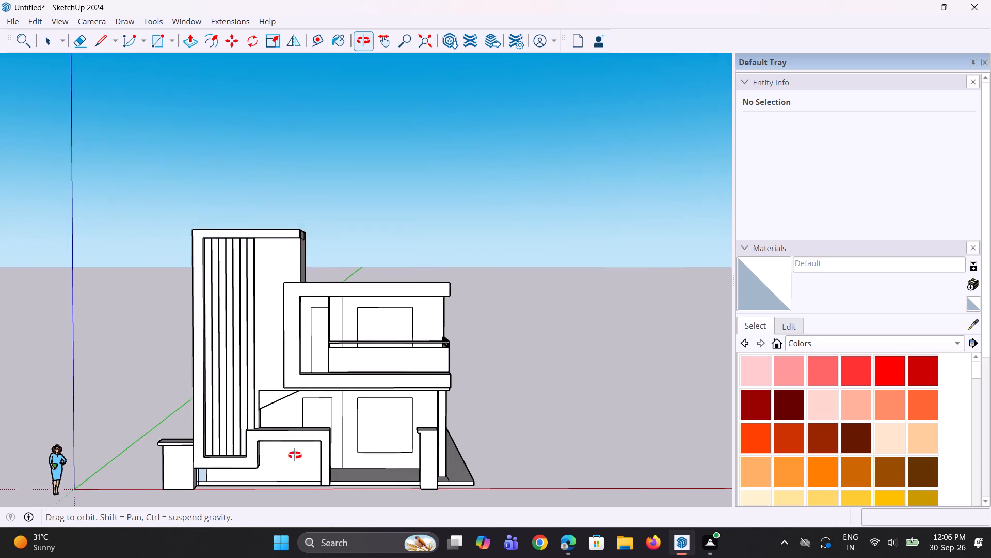
middle_click_drag(295, 455, 299, 463)
Erase the three stray cross edges on the underside of the tower frame's bottom band, above the low front wall.
scroll(226, 467, "up", 4)
scroll(193, 492, "up", 1)
middle_click_drag(195, 491, 211, 477)
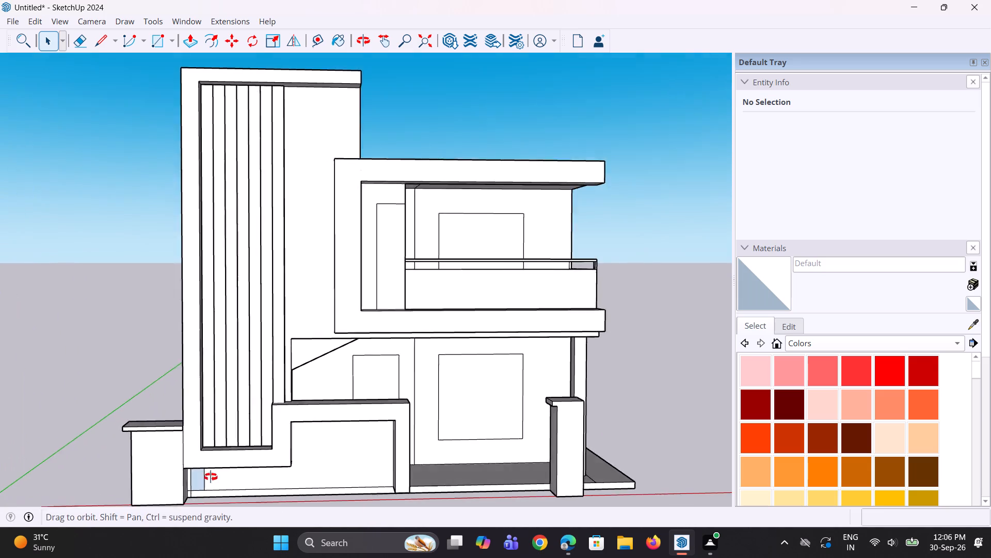
middle_click_drag(211, 477, 211, 461)
scroll(197, 489, "up", 2)
middle_click_drag(203, 491, 207, 445)
scroll(197, 506, "up", 2)
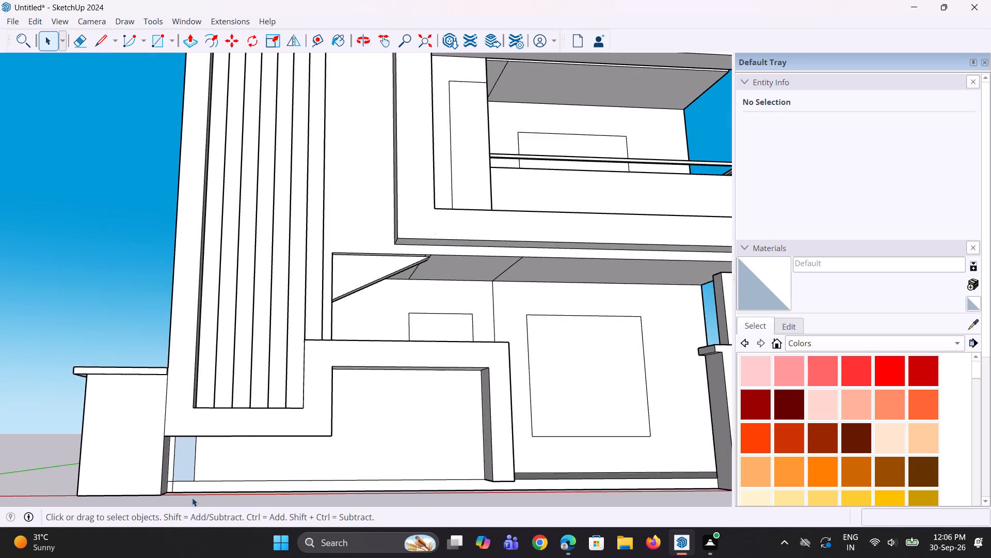
middle_click_drag(198, 493, 211, 443)
scroll(313, 449, "up", 2)
middle_click_drag(310, 446, 311, 410)
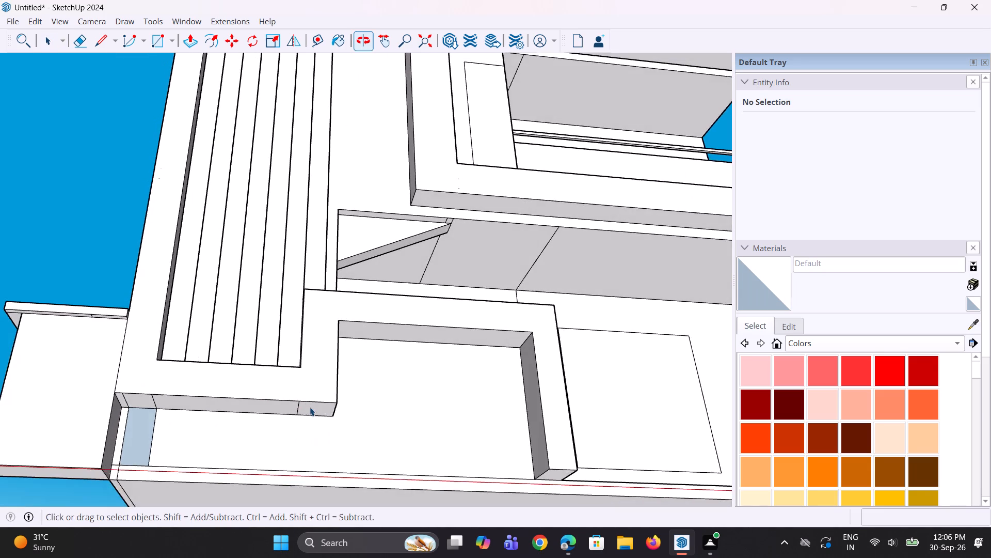
scroll(302, 406, "up", 2)
key("e")
scroll(298, 408, "up", 2)
left_click(297, 408)
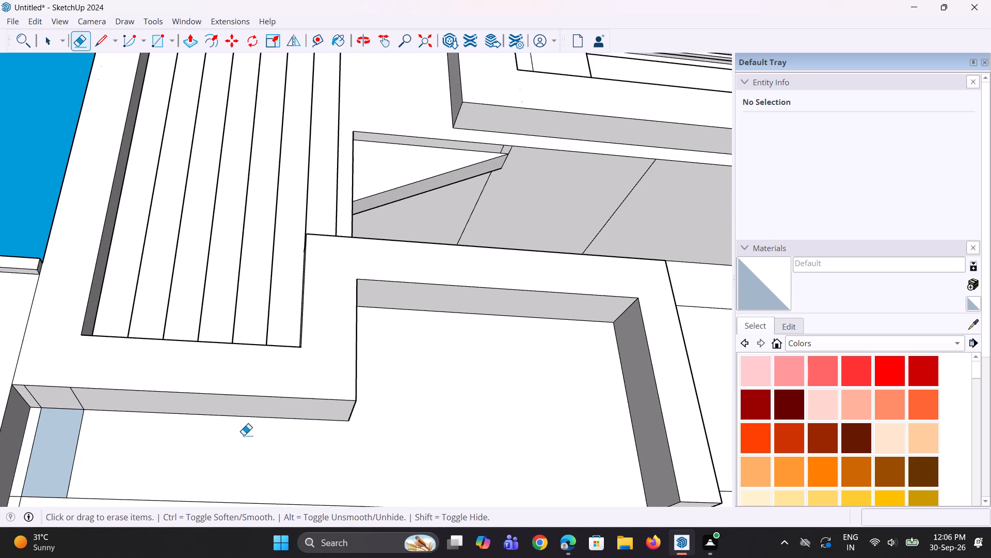
scroll(97, 402, "up", 2)
left_click(74, 402)
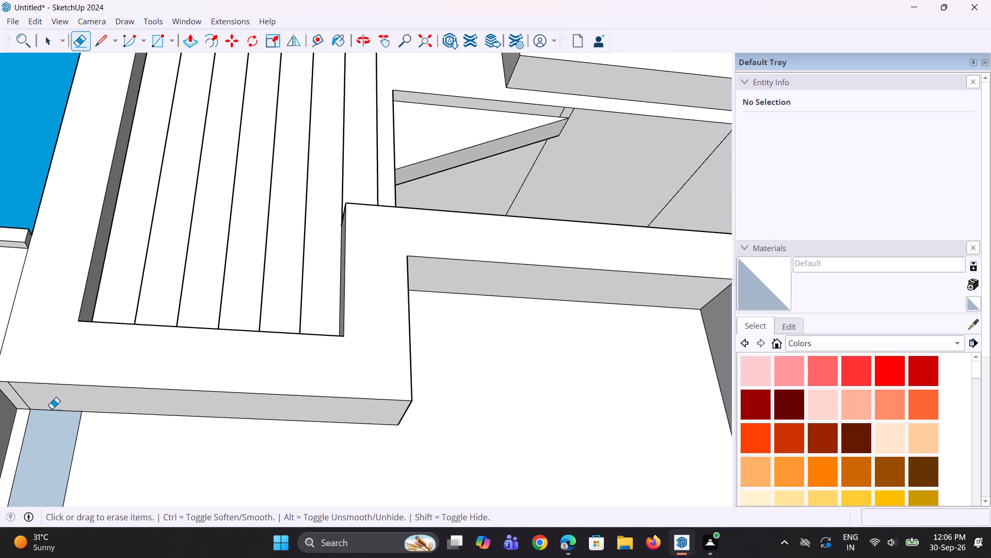
left_click(25, 404)
scroll(170, 440, "down", 4)
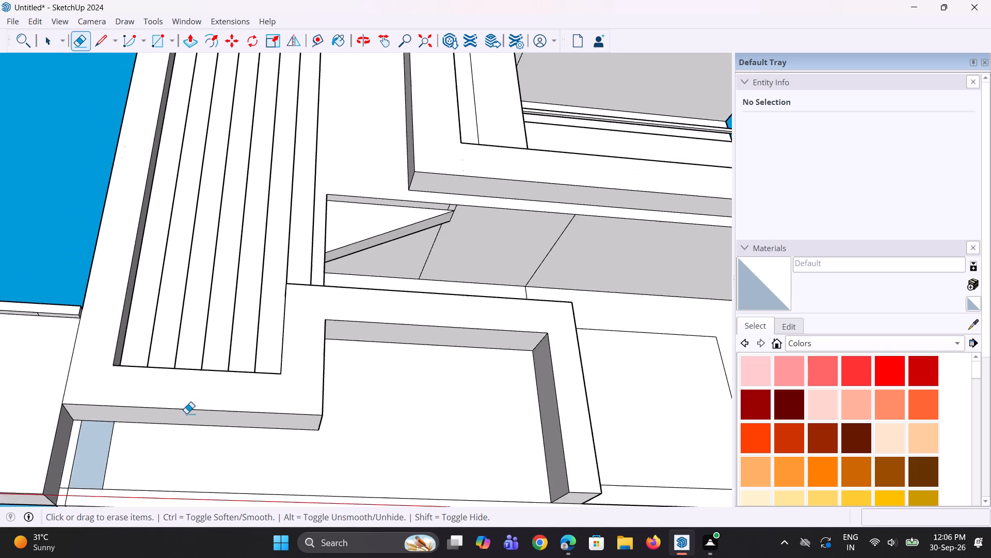
Inspect the whole house from the front and the side wall for remaining stray edges.
scroll(186, 413, "down", 5)
scroll(240, 374, "down", 1)
middle_click_drag(240, 374, 244, 422)
scroll(245, 423, "down", 5)
middle_click_drag(247, 410, 239, 477)
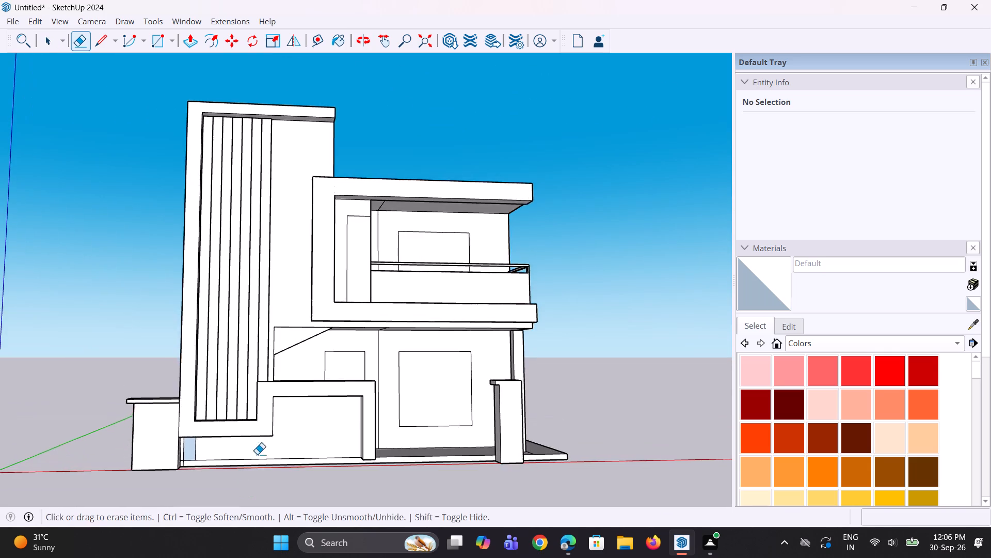
scroll(322, 399, "up", 1)
key("space")
scroll(303, 396, "down", 3)
middle_click_drag(301, 399, 287, 464)
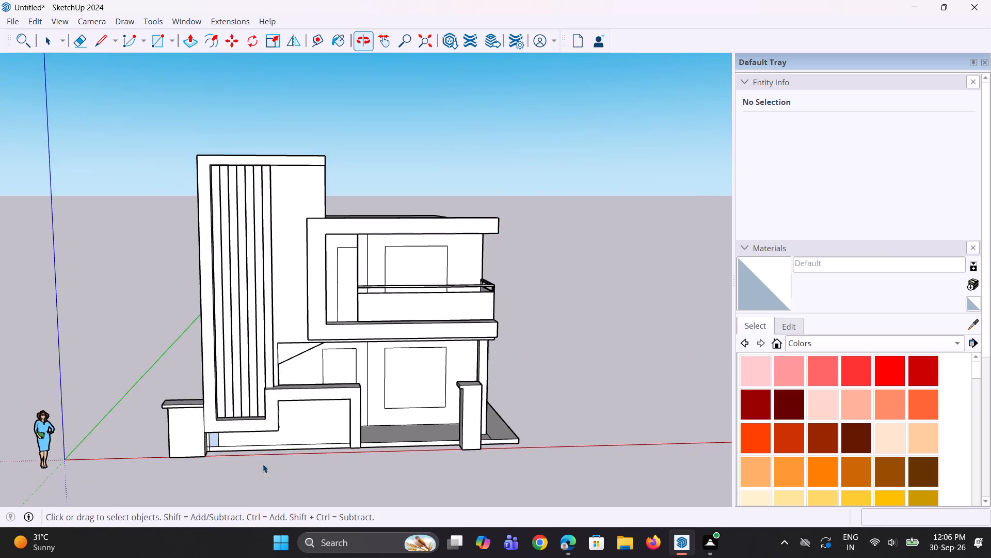
scroll(257, 458, "up", 4)
scroll(279, 450, "down", 3)
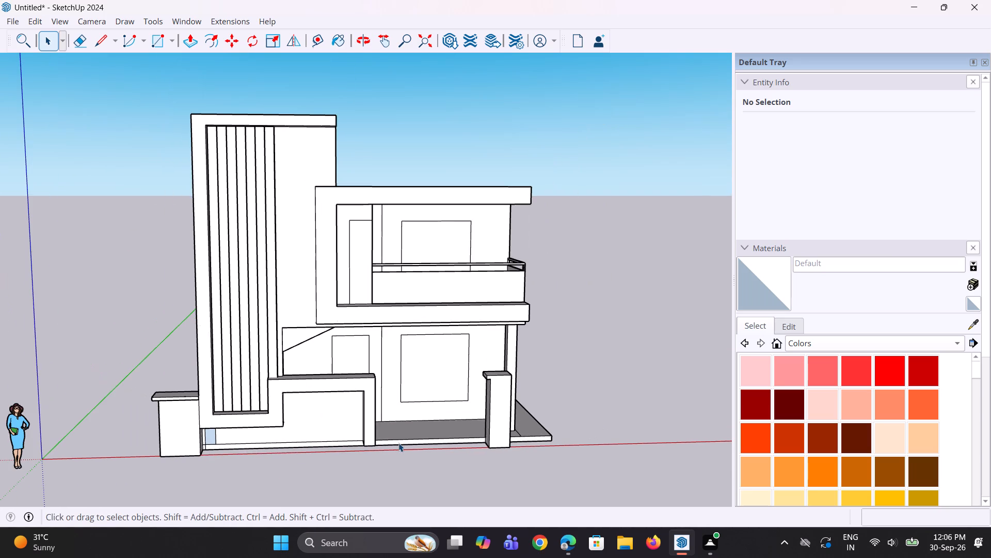
middle_click_drag(398, 443, 331, 437)
middle_click_drag(430, 449, 227, 468)
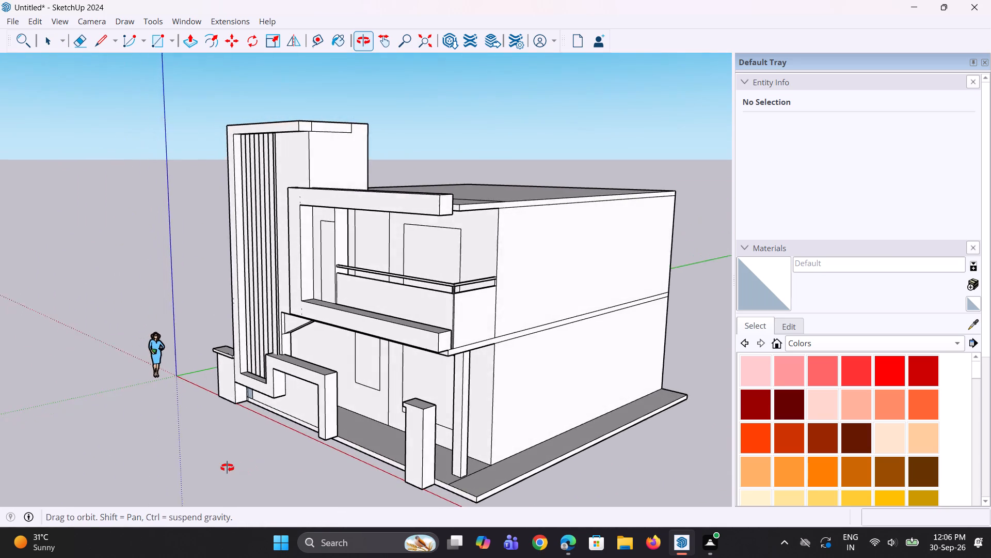
middle_click_drag(227, 468, 221, 464)
scroll(225, 462, "down", 4)
middle_click_drag(294, 476, 305, 481)
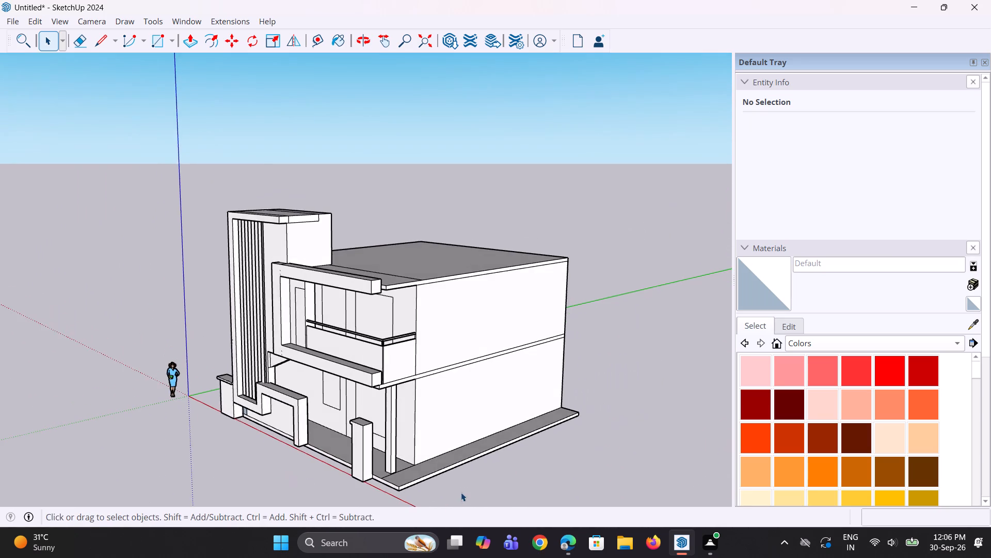
Erase the stray edge crossing the plinth floor from the ground-floor wall corner past the porch column.
scroll(467, 488, "up", 10)
key("e")
scroll(306, 484, "up", 1)
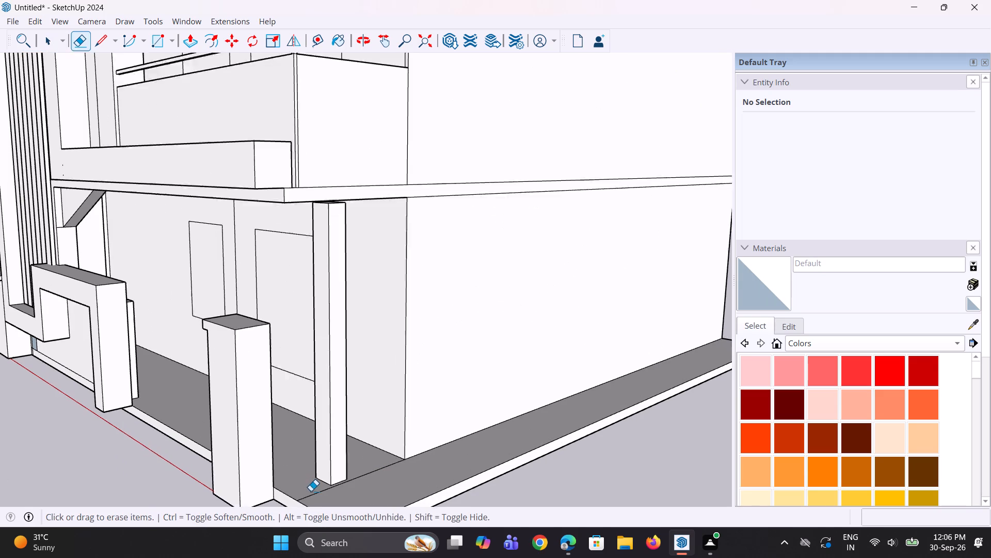
scroll(311, 491, "up", 1)
left_click(315, 495)
scroll(338, 467, "down", 6)
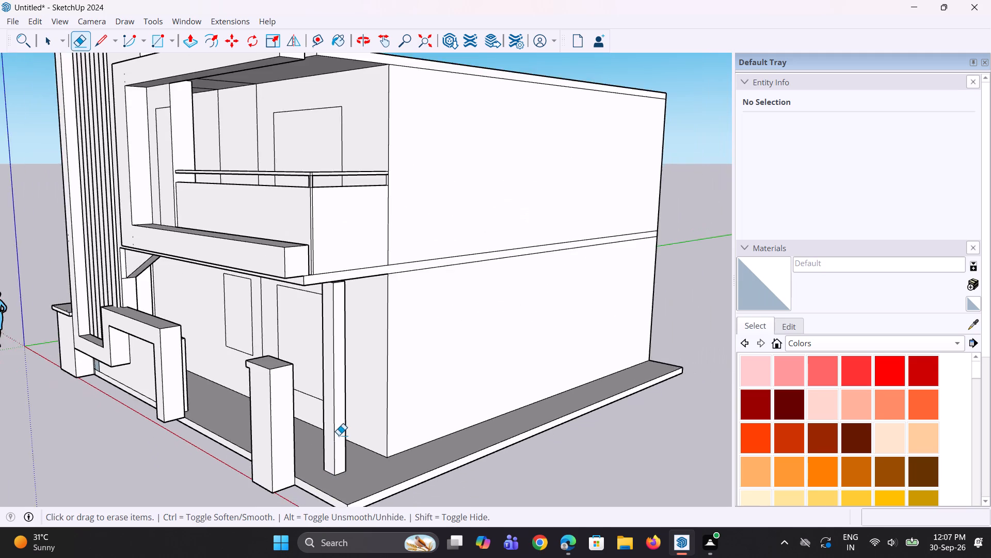
scroll(339, 435, "down", 3)
key("space")
Review the cleaned house model from the front corner, including the tower base, balcony and plinth.
scroll(329, 438, "down", 8)
middle_click_drag(338, 438, 438, 437)
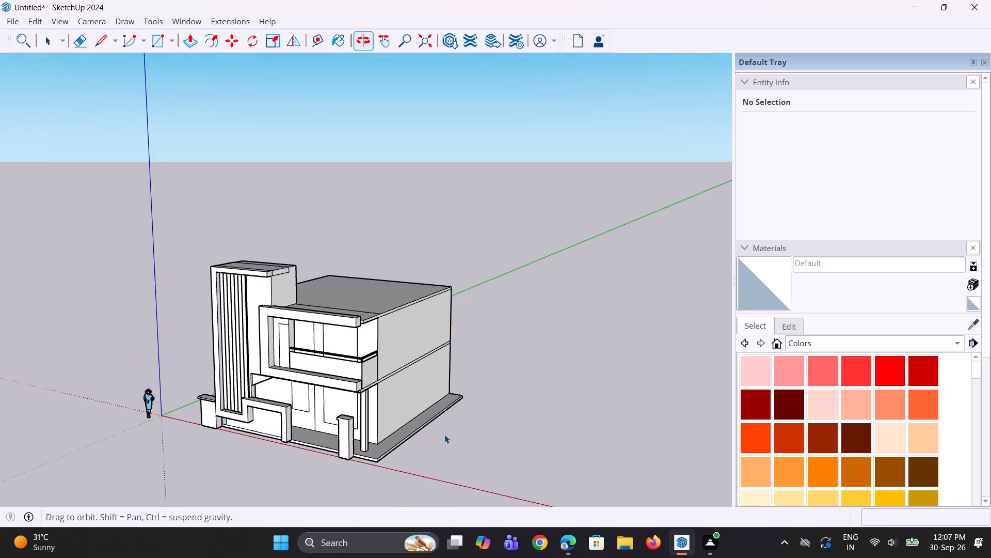
scroll(354, 435, "up", 3)
scroll(330, 339, "up", 2)
middle_click_drag(336, 338, 443, 330)
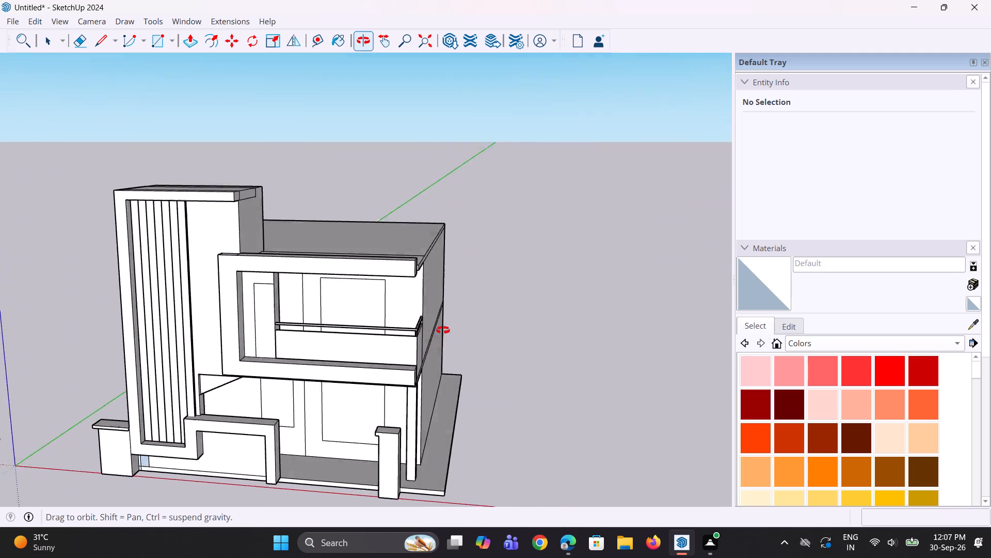
middle_click_drag(443, 330, 334, 322)
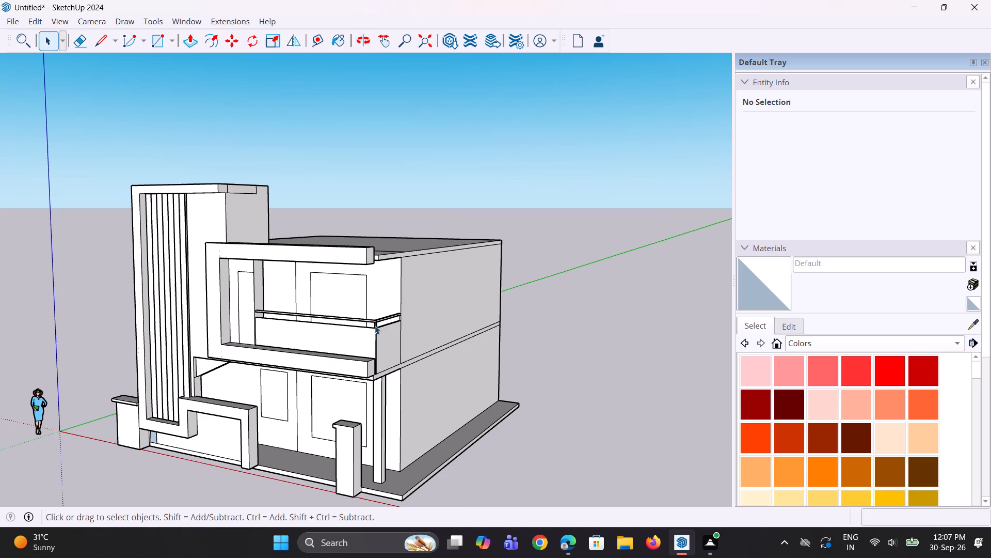
middle_click_drag(375, 326, 366, 302)
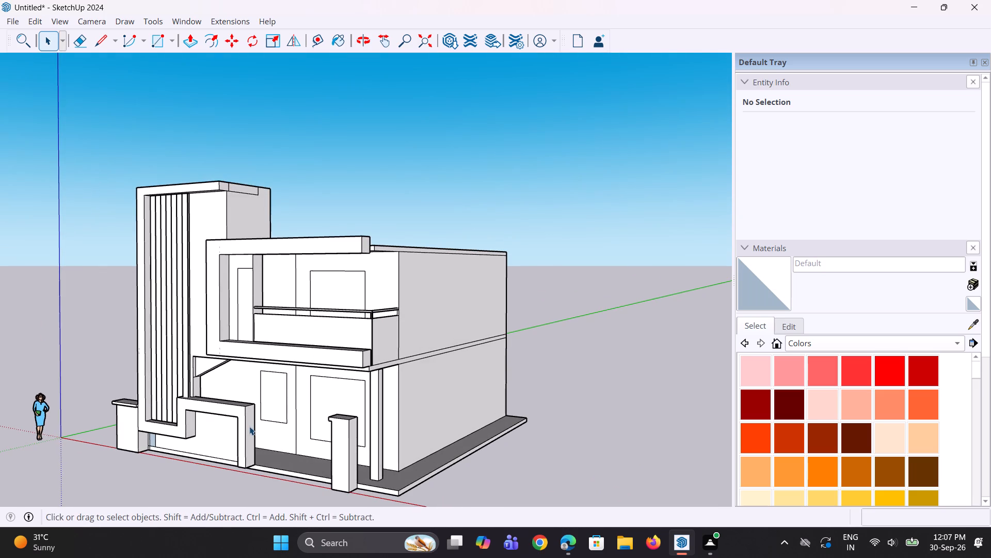
scroll(130, 443, "up", 6)
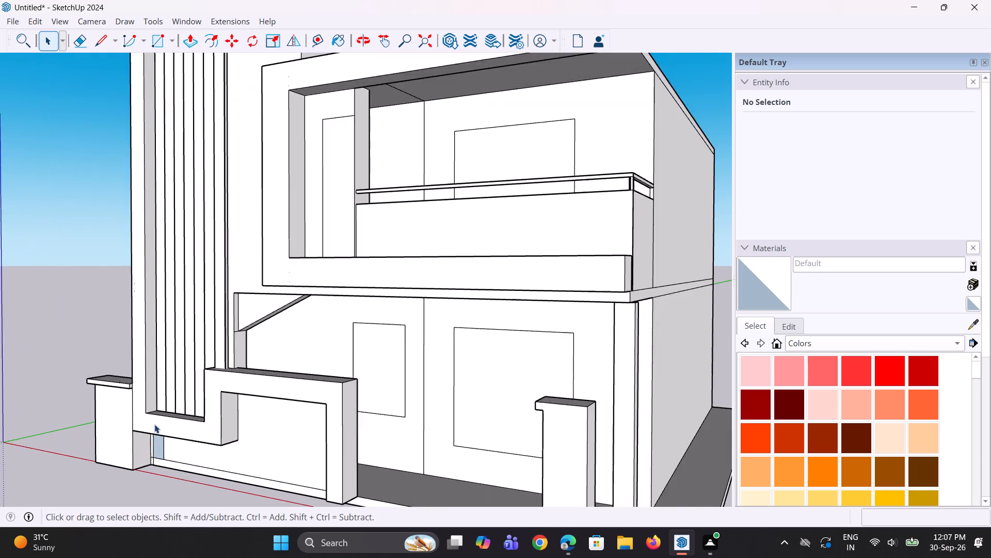
scroll(154, 424, "up", 5)
middle_click_drag(152, 460, 174, 451)
scroll(160, 474, "down", 11)
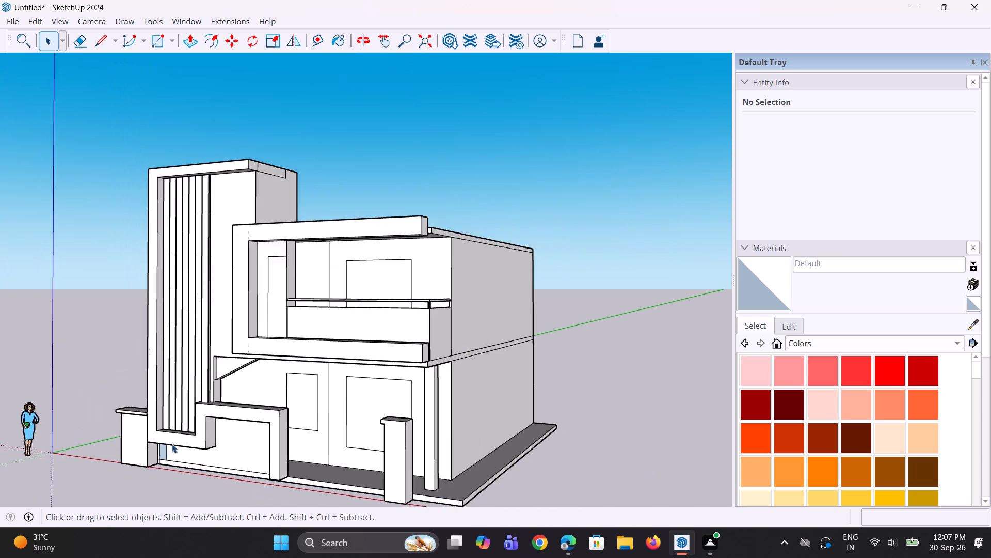
scroll(172, 444, "down", 3)
middle_click_drag(173, 443, 197, 456)
middle_click_drag(432, 395, 429, 395)
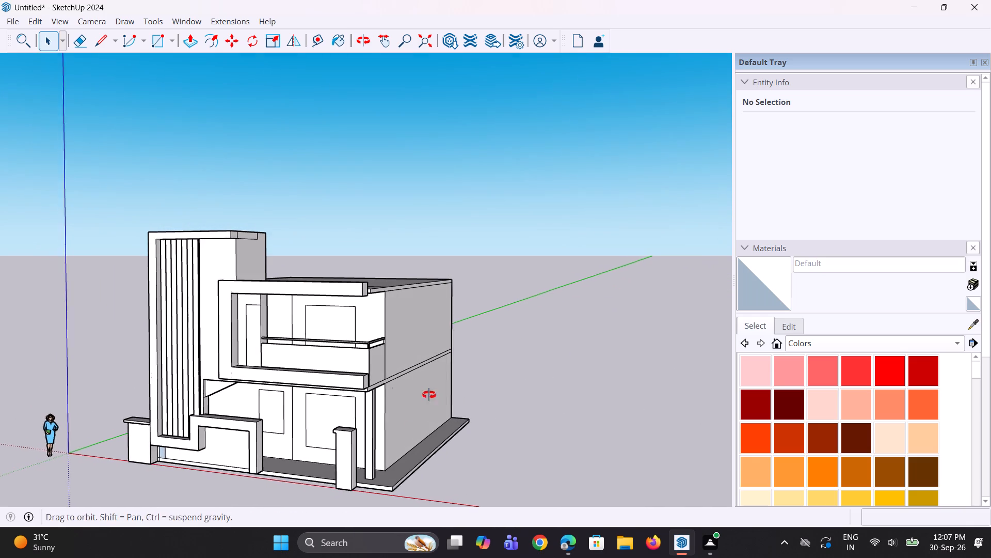
Erase the two stray vertical edges beside the balcony's outer front corner, on the top rail's side face and on the parapet wall below.
middle_click_drag(429, 395, 378, 392)
scroll(373, 385, "up", 8)
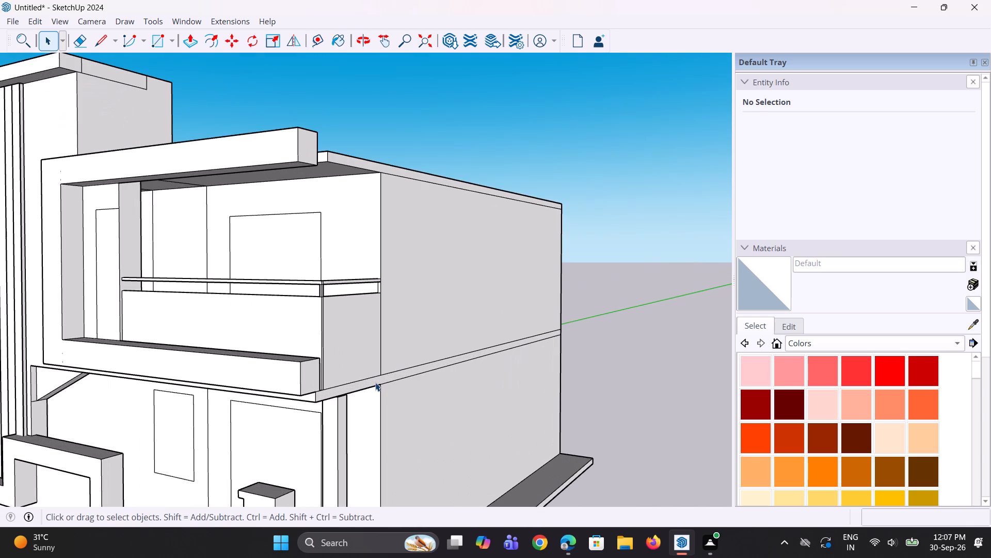
key("Escape")
scroll(364, 371, "down", 2)
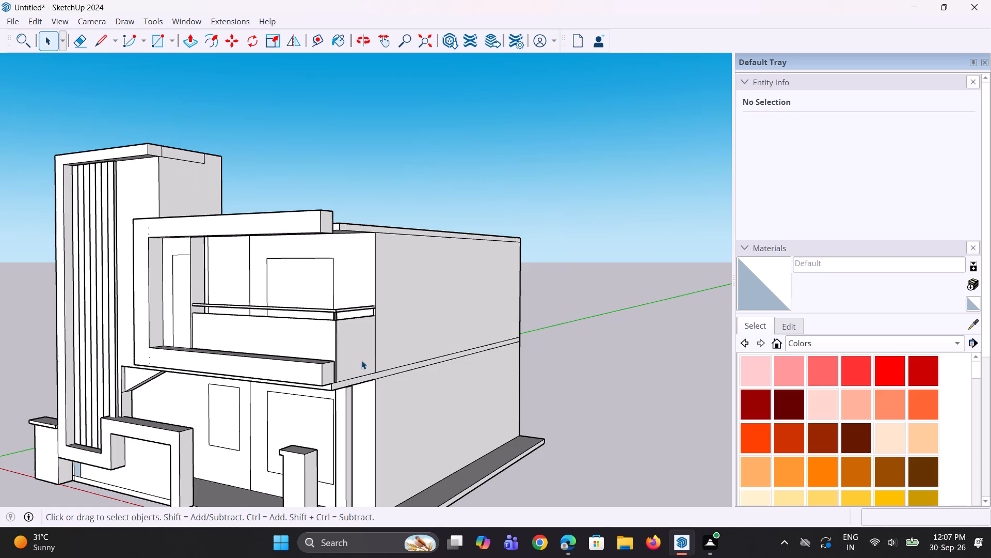
scroll(361, 360, "down", 3)
key("space")
key("space")
middle_click_drag(381, 380, 356, 379)
scroll(356, 379, "up", 4)
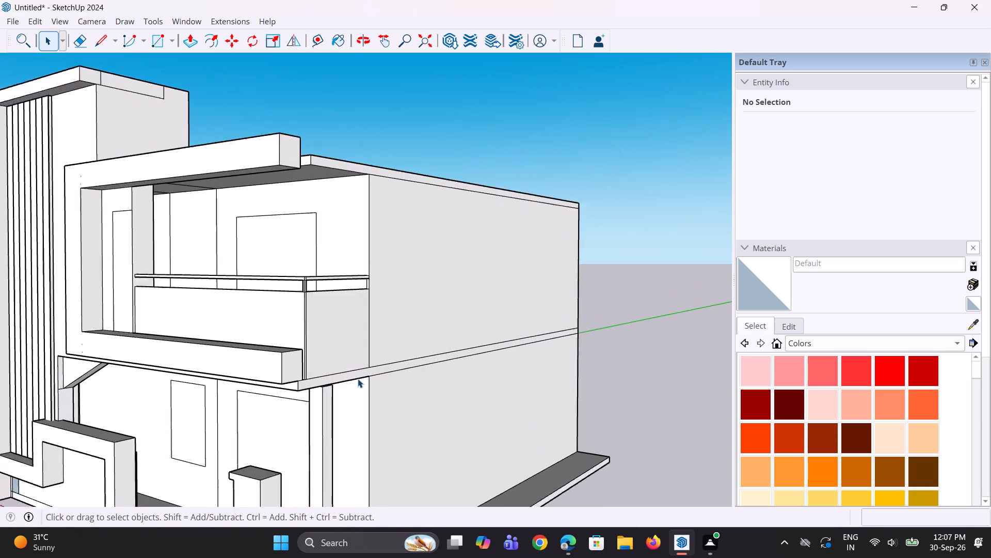
scroll(358, 379, "up", 1)
middle_click_drag(288, 383, 269, 375)
scroll(284, 334, "up", 3)
scroll(291, 272, "up", 5)
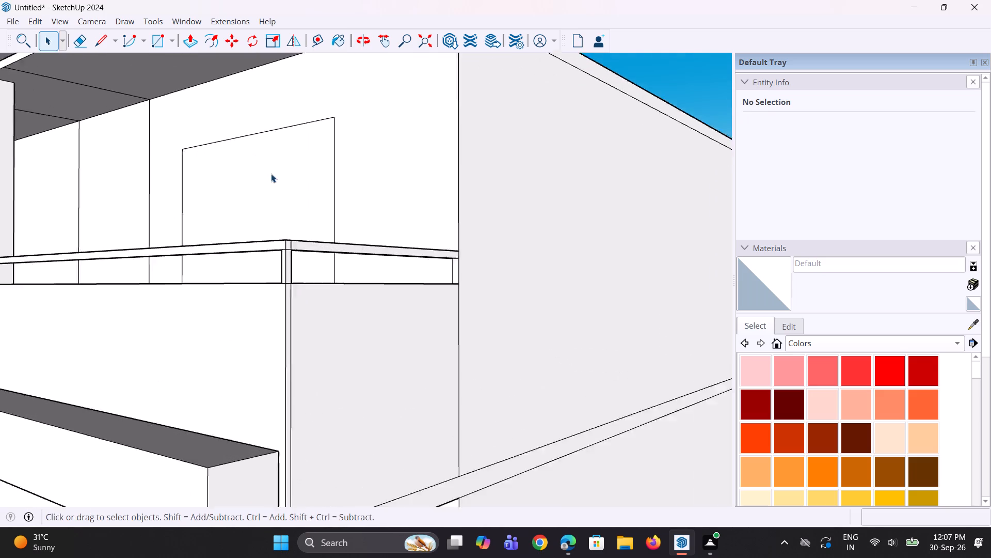
scroll(271, 174, "up", 2)
middle_click_drag(323, 324, 289, 321)
scroll(260, 275, "up", 2)
key("e")
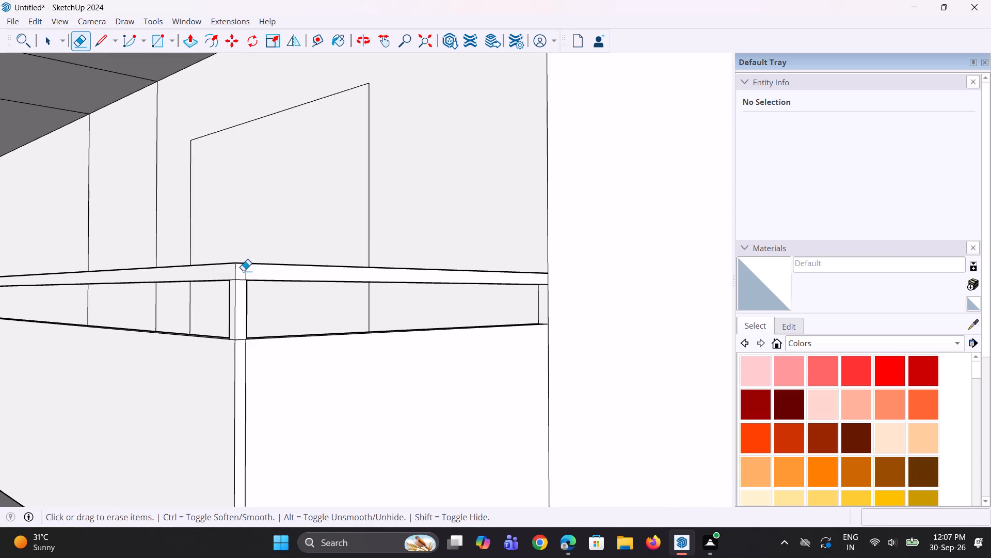
scroll(242, 270, "up", 2)
left_click(235, 270)
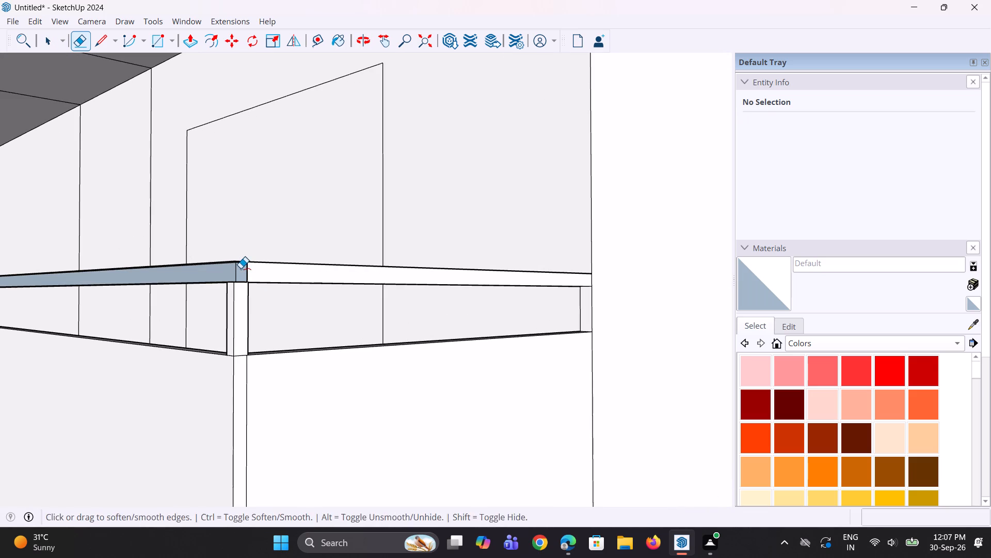
key("ctrl+z")
scroll(246, 272, "up", 2)
left_click(246, 272)
scroll(248, 268, "down", 4)
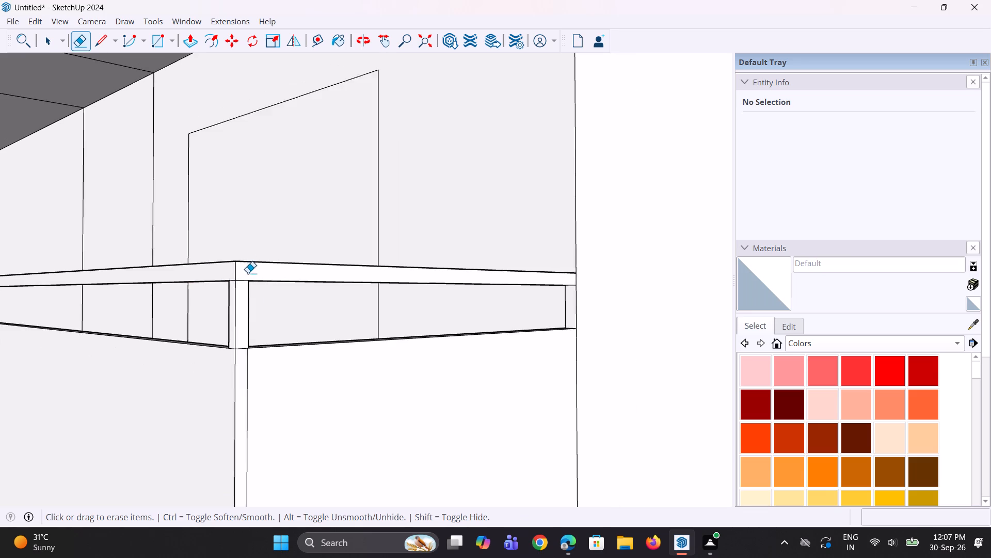
left_click(248, 364)
scroll(258, 322, "down", 9)
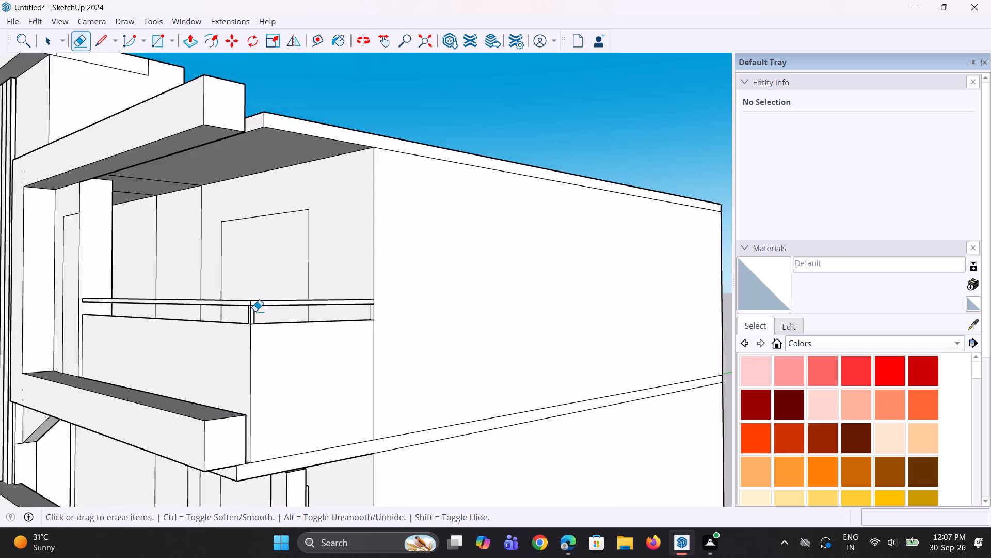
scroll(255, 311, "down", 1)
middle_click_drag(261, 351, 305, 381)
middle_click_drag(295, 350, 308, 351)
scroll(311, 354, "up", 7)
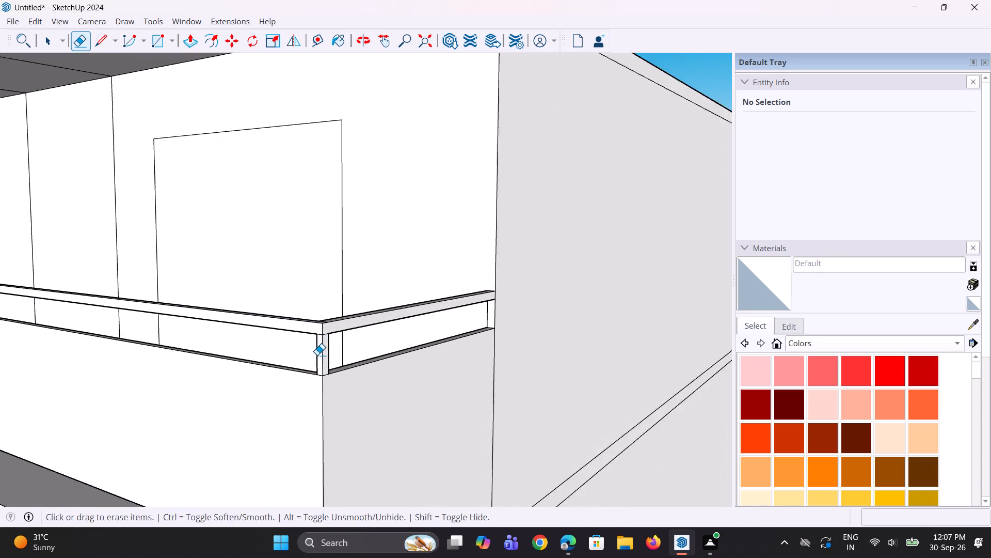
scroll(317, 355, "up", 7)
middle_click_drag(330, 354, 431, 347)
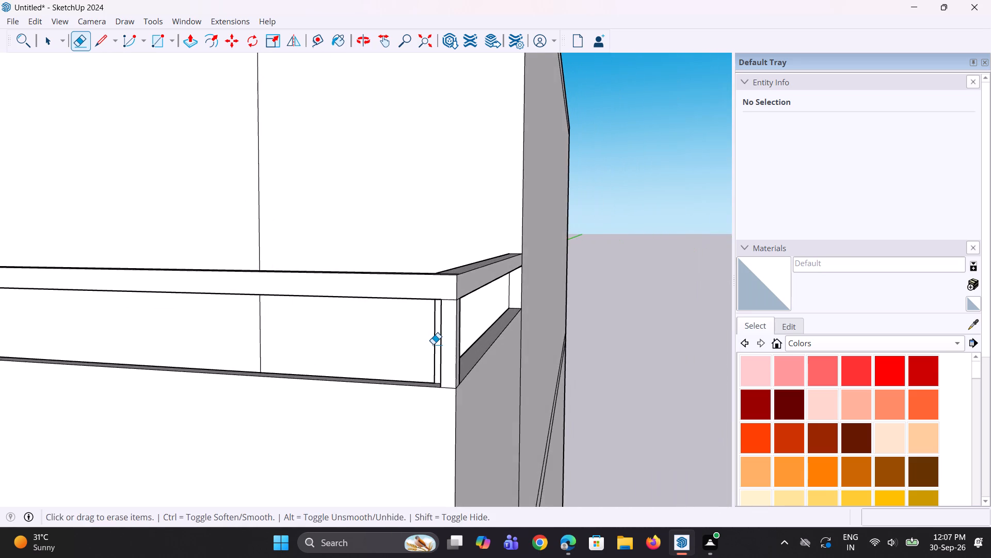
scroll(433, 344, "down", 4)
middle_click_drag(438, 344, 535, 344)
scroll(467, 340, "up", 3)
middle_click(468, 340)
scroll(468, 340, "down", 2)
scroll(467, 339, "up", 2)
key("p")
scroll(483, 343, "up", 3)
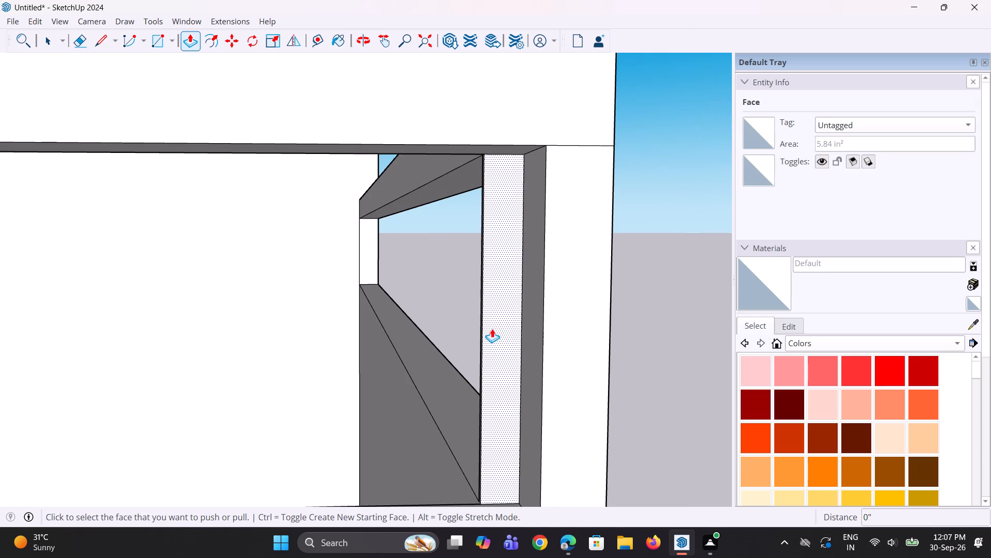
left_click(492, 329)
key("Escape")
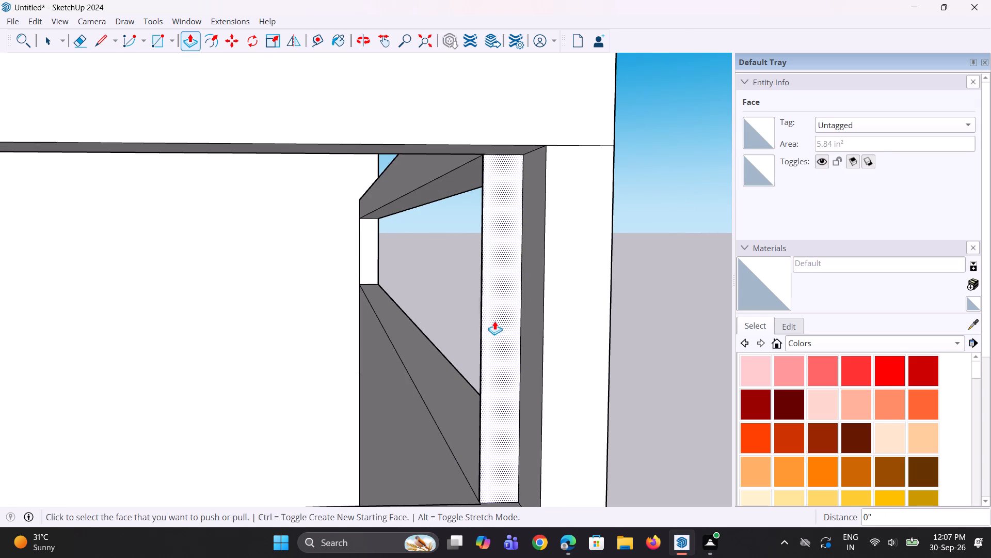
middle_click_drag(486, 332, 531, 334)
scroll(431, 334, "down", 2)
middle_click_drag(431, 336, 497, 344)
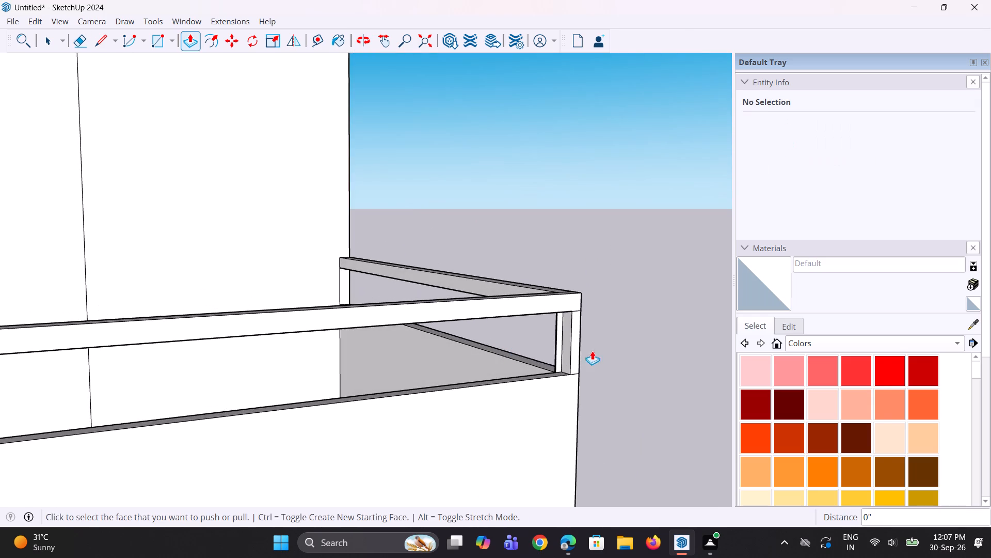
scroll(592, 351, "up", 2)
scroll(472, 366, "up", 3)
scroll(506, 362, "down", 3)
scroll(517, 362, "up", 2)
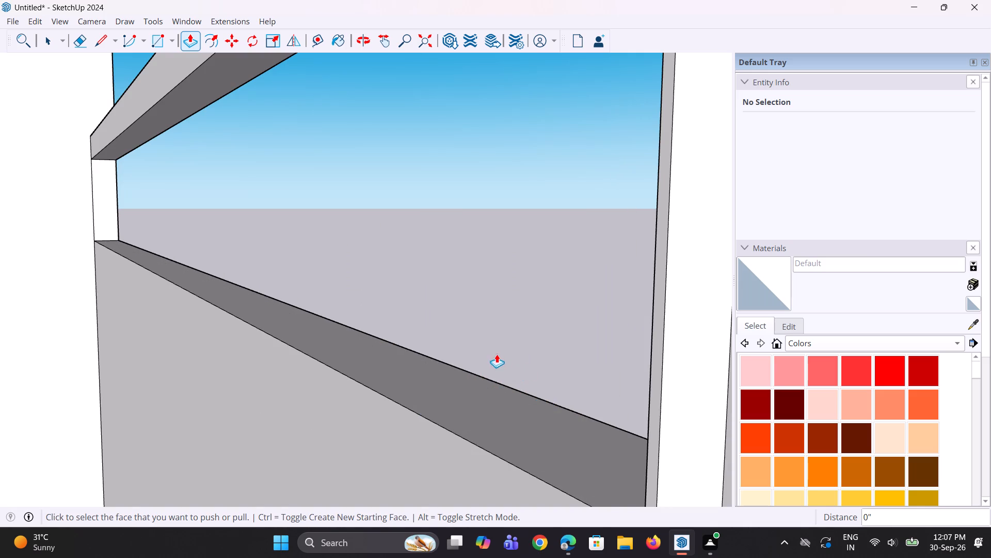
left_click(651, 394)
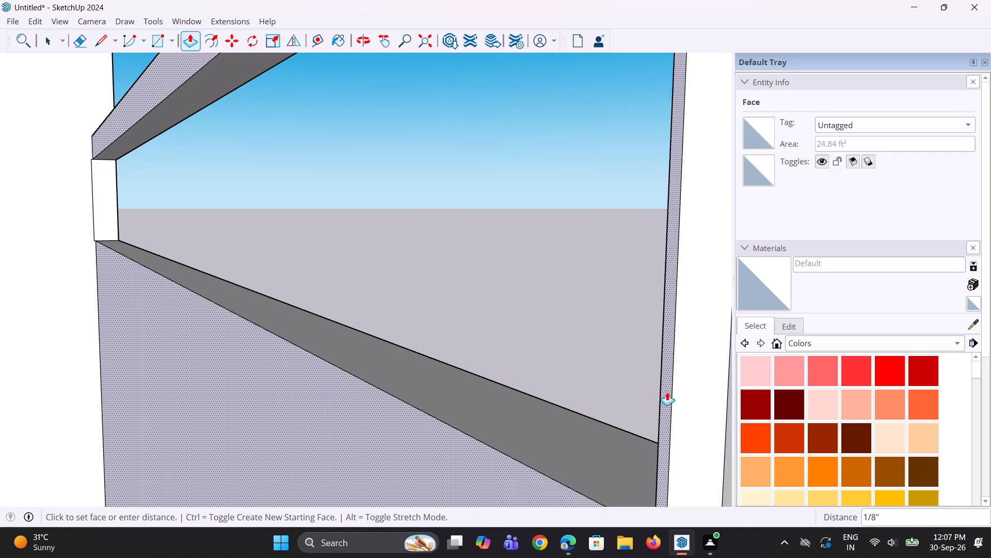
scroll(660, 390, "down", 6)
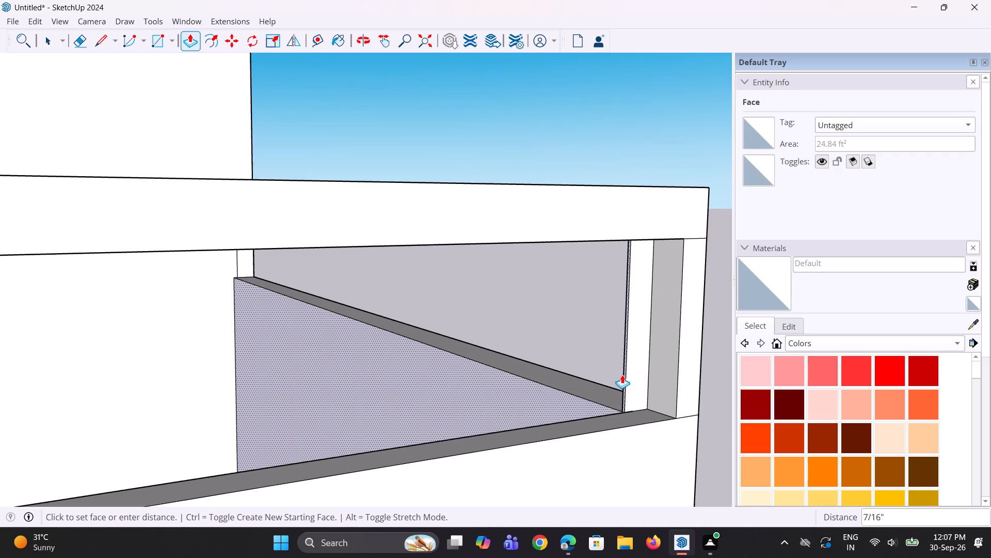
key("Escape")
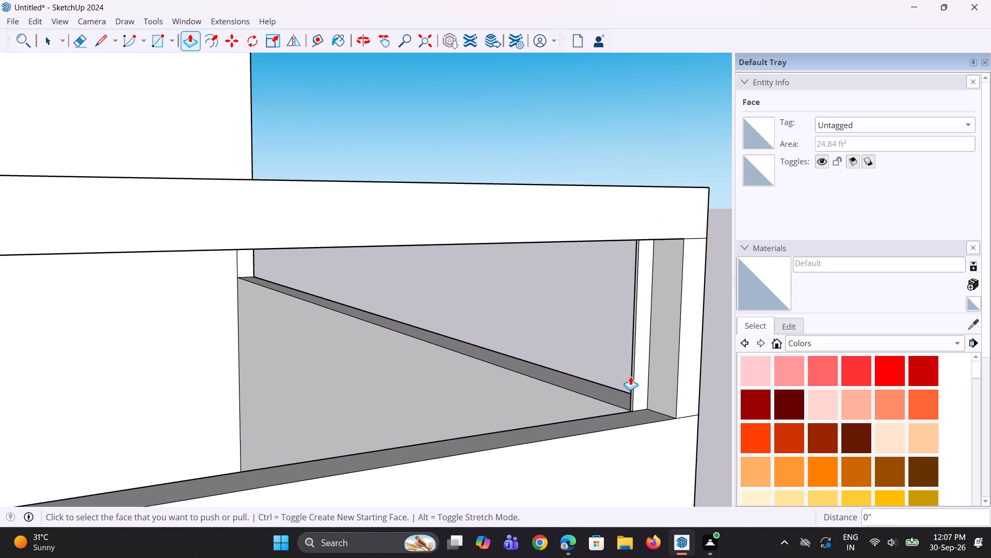
Pull the balcony corner post's inner side face out 13/16" flush with the adjoining strip, and erase the leftover edge between them.
left_click(661, 381)
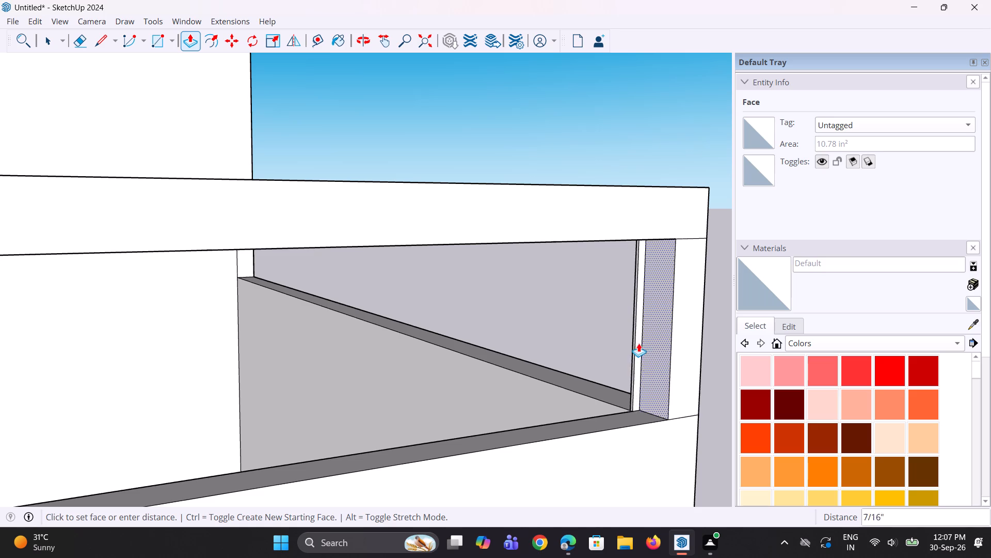
left_click(635, 332)
middle_click_drag(644, 351, 655, 361)
scroll(633, 376, "up", 3)
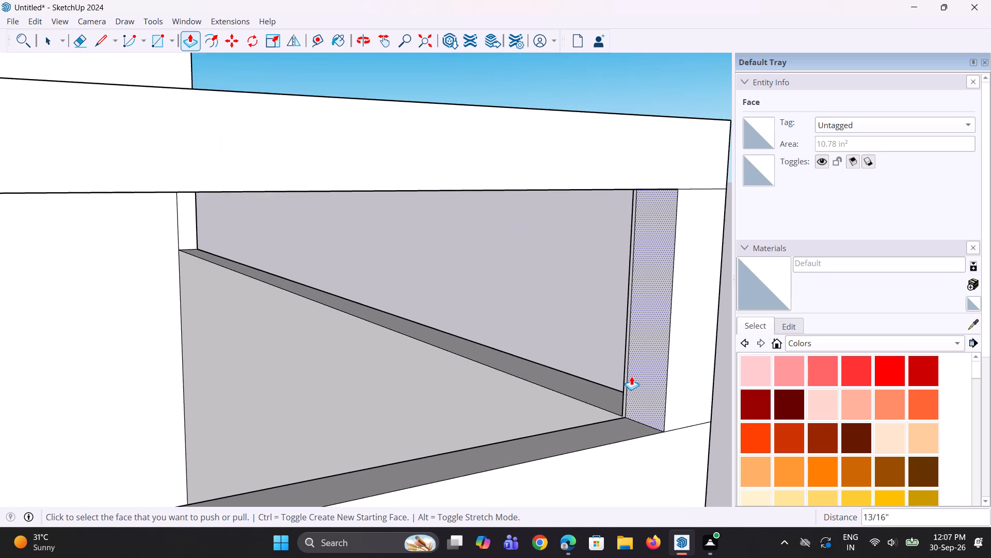
scroll(631, 376, "up", 2)
key("e")
scroll(640, 384, "up", 3)
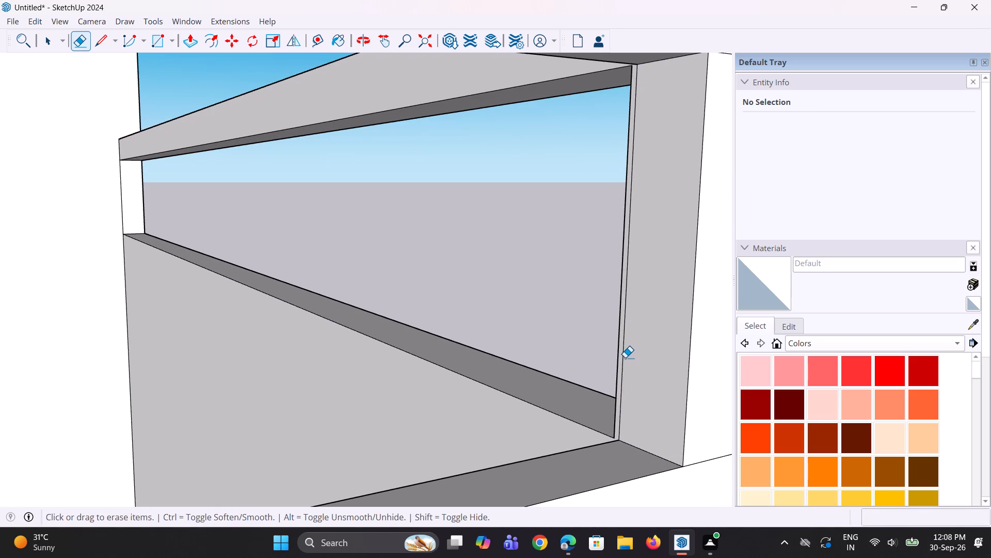
left_click(623, 354)
scroll(521, 384, "down", 9)
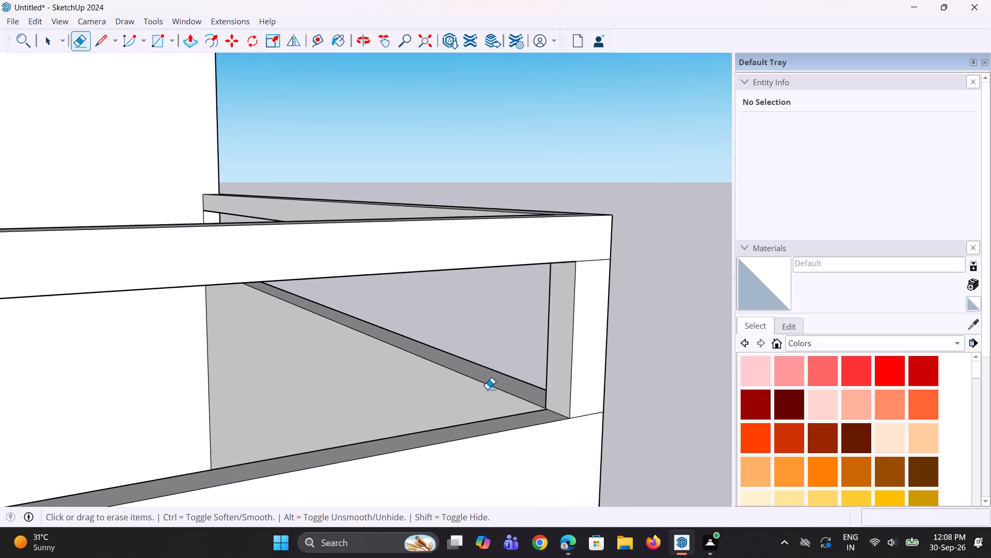
Inspect the balcony railing, corner post and projecting frame from the side, front and above.
middle_click_drag(549, 398, 427, 384)
scroll(379, 327, "down", 5)
middle_click_drag(486, 350, 251, 300)
key("space")
key("space")
scroll(274, 301, "down", 5)
middle_click_drag(288, 319, 406, 337)
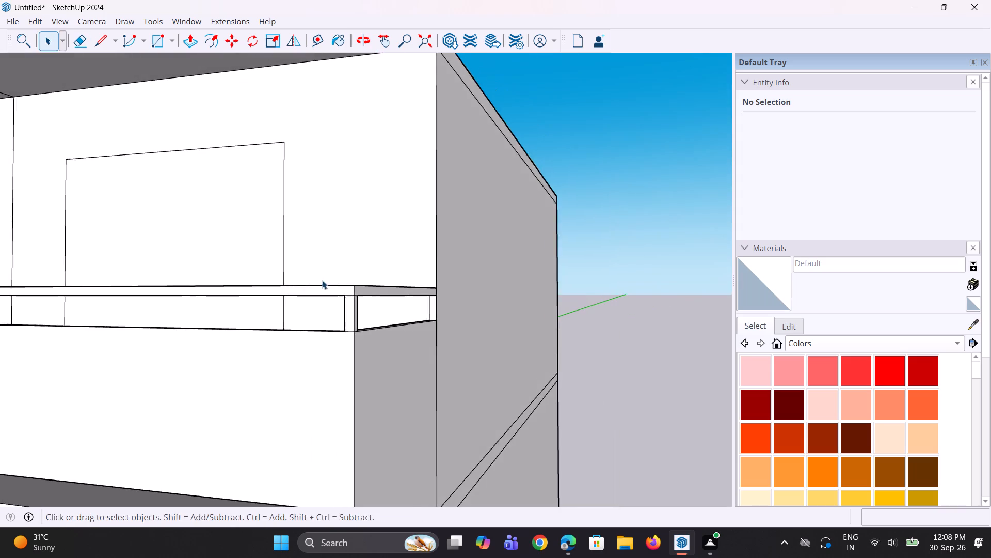
scroll(322, 280, "down", 6)
middle_click_drag(323, 295, 397, 318)
scroll(398, 318, "down", 6)
scroll(272, 398, "up", 3)
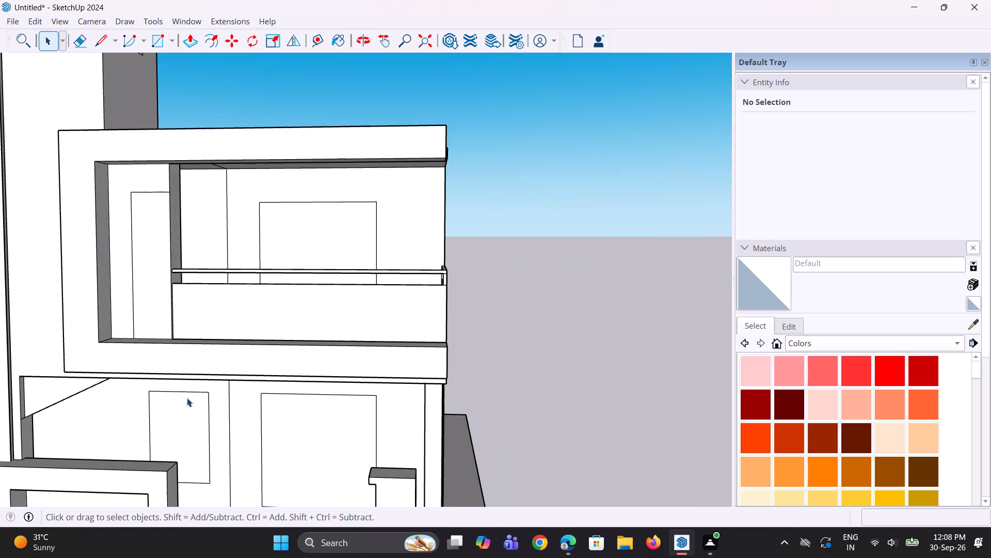
scroll(186, 398, "up", 3)
scroll(193, 388, "down", 5)
middle_click_drag(189, 371, 215, 447)
scroll(193, 396, "up", 2)
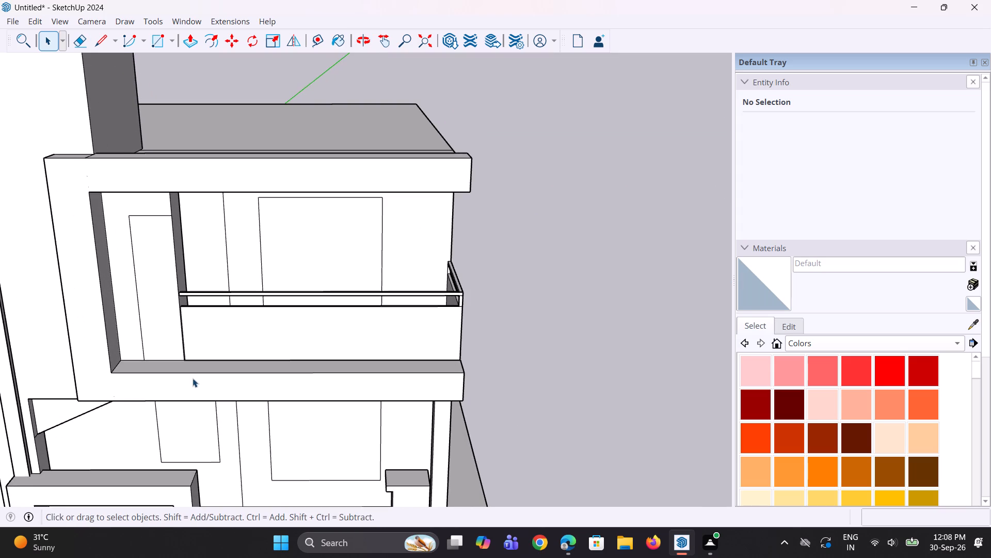
middle_click_drag(185, 391, 188, 417)
scroll(149, 390, "up", 1)
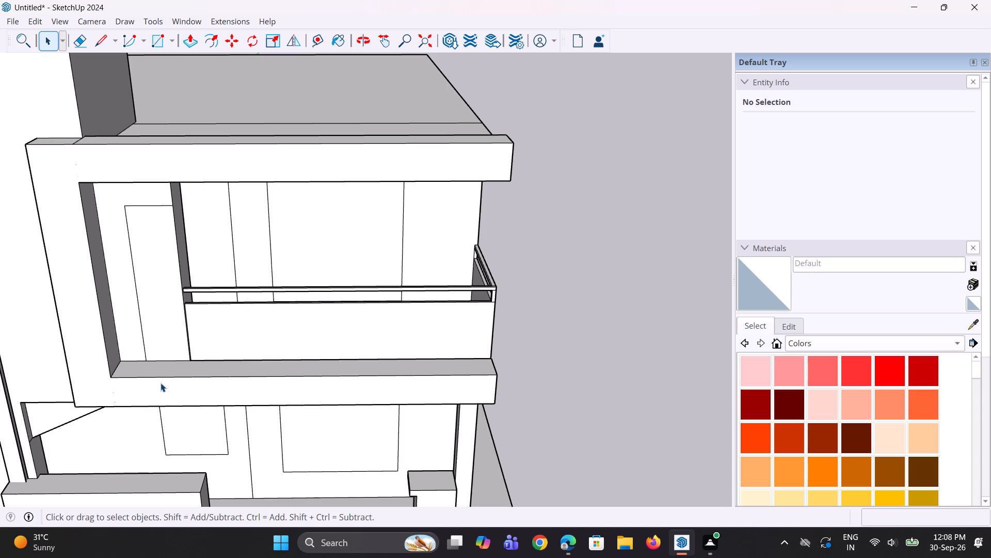
Select the front face of the balcony frame, examine it within the whole front elevation, and clear the selection.
left_click(161, 383)
left_click(161, 383)
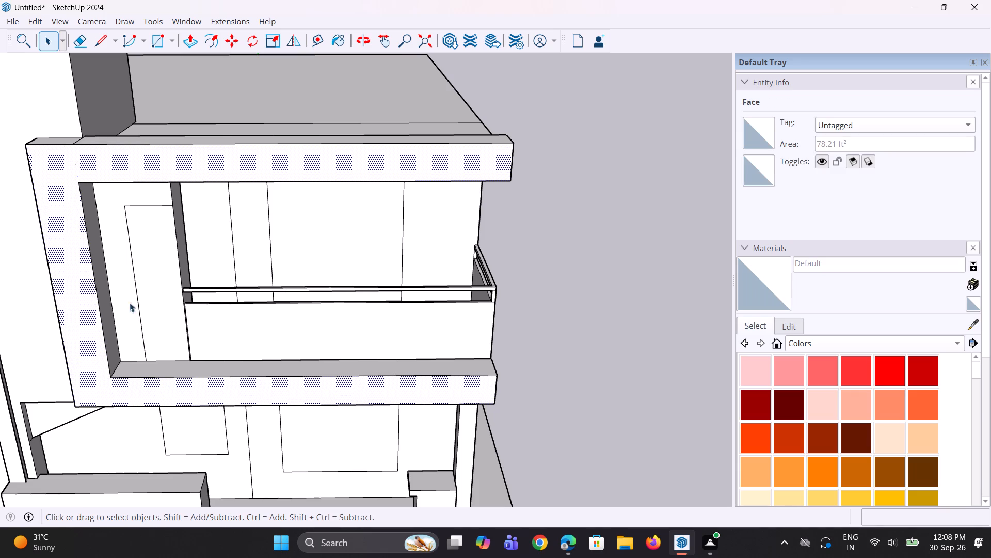
scroll(212, 295, "down", 7)
middle_click_drag(181, 264, 185, 254)
scroll(191, 246, "down", 5)
middle_click_drag(41, 298, 82, 211)
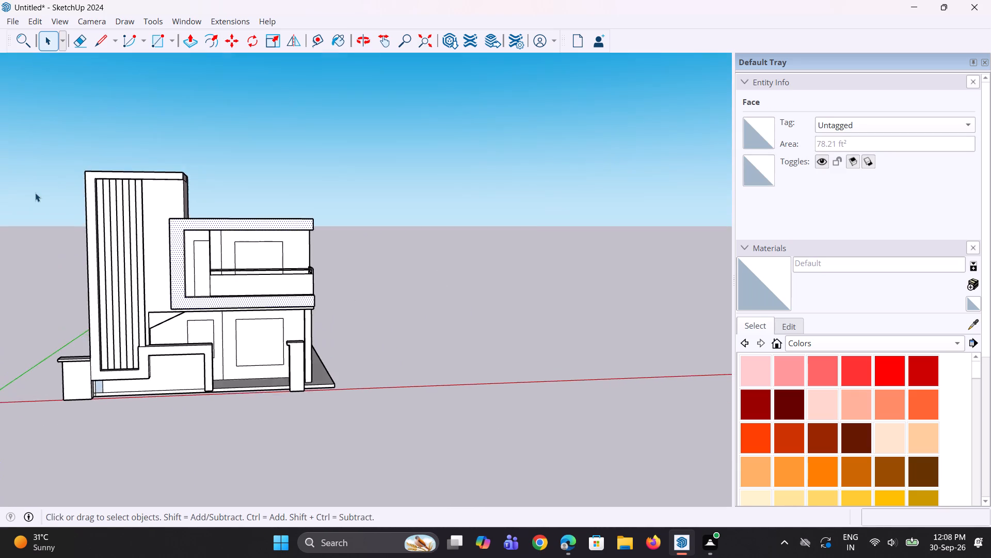
scroll(14, 190, "up", 6)
scroll(10, 192, "down", 3)
middle_click_drag(13, 194, 0, 213)
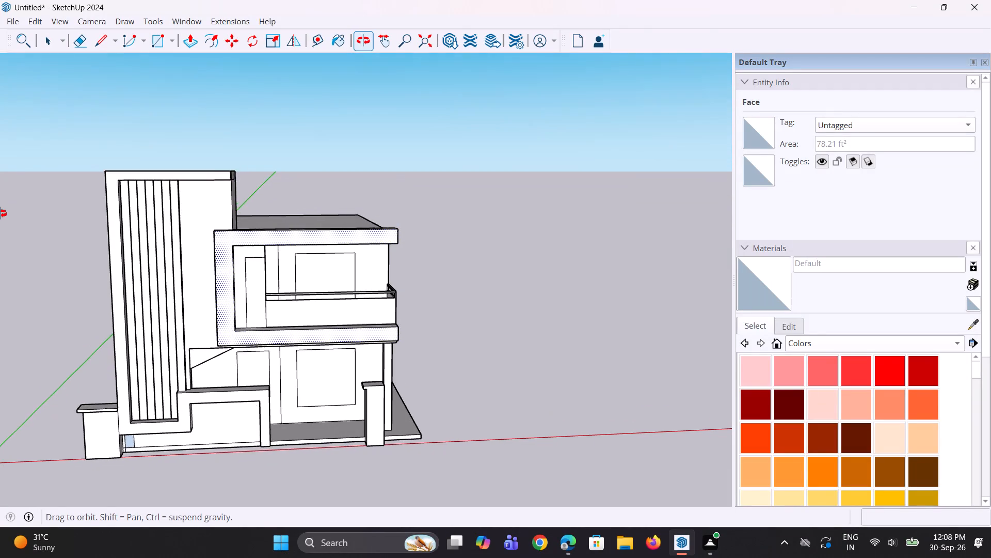
middle_click_drag(0, 213, 0, 198)
scroll(254, 333, "down", 4)
middle_click_drag(259, 311, 201, 319)
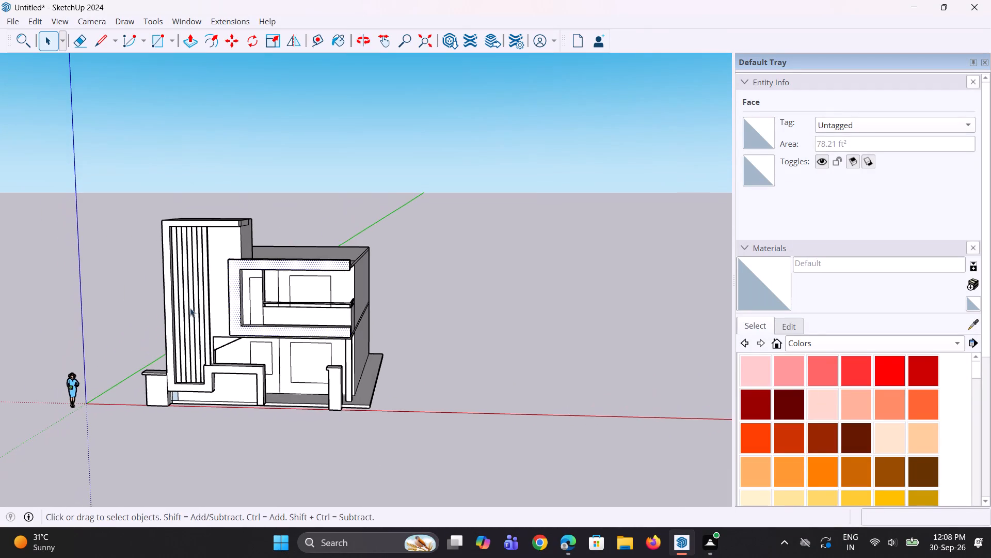
scroll(155, 299, "up", 2)
middle_click_drag(155, 299, 179, 300)
scroll(117, 302, "up", 2)
middle_click_drag(117, 303, 132, 304)
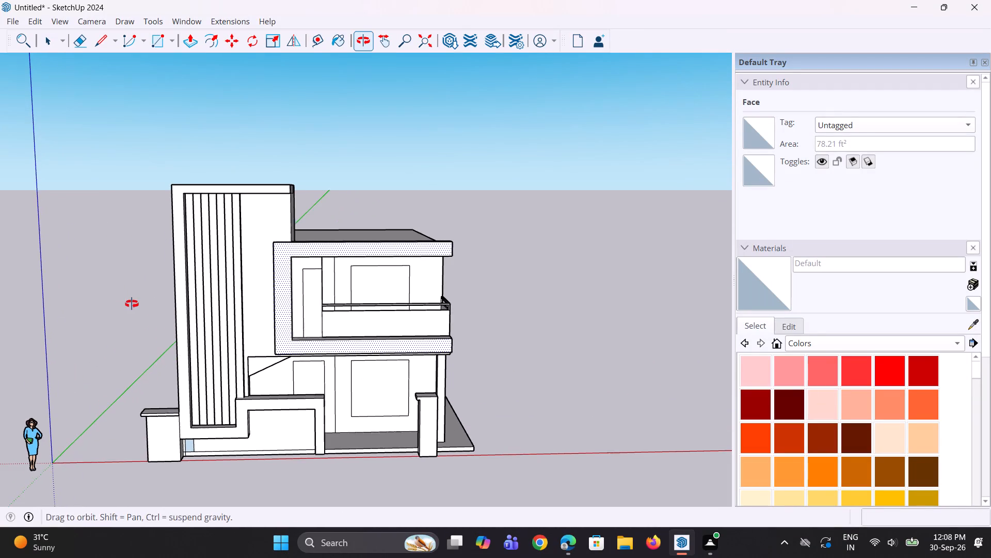
middle_click_drag(132, 304, 132, 304)
scroll(125, 342, "up", 2)
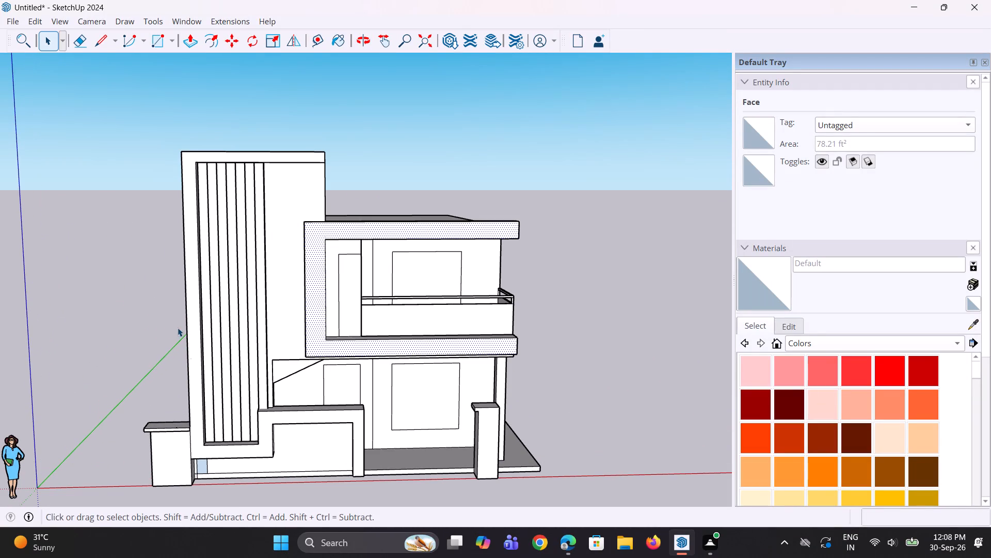
left_click(523, 169)
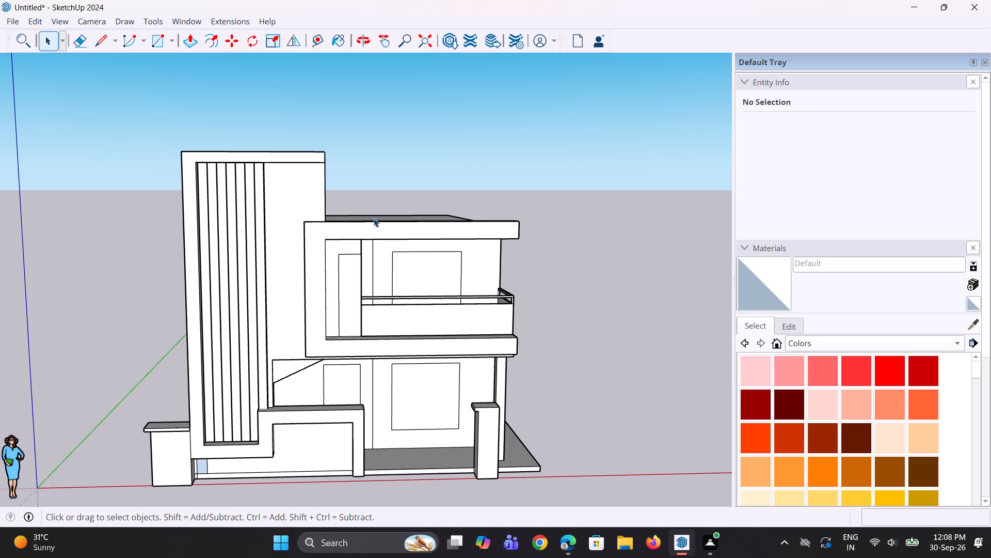
Examine the house from its front corner, focusing on the upper-floor frame, balcony and openings.
scroll(355, 221, "down", 2)
middle_click_drag(361, 249, 353, 250)
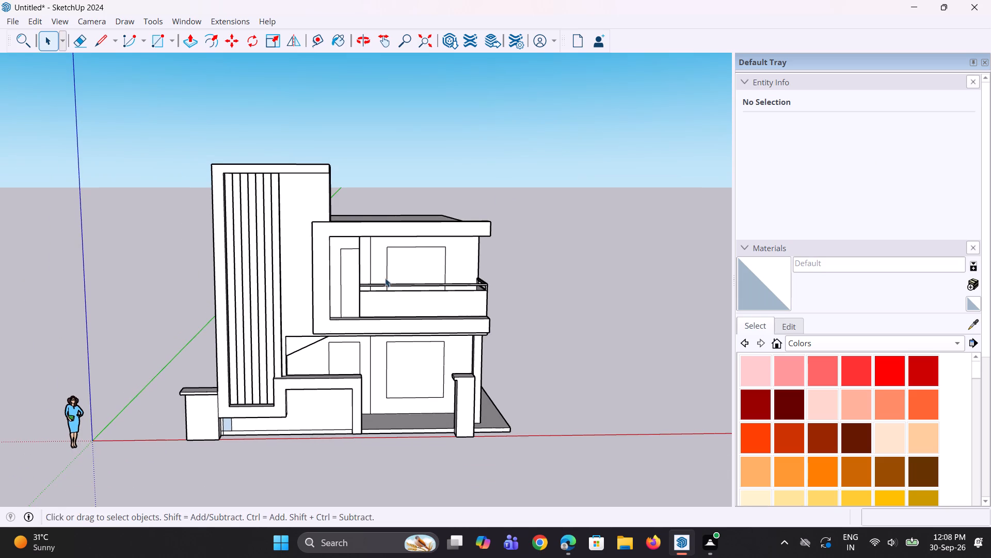
middle_click_drag(386, 289, 296, 272)
scroll(333, 256, "up", 3)
middle_click_drag(319, 275, 278, 266)
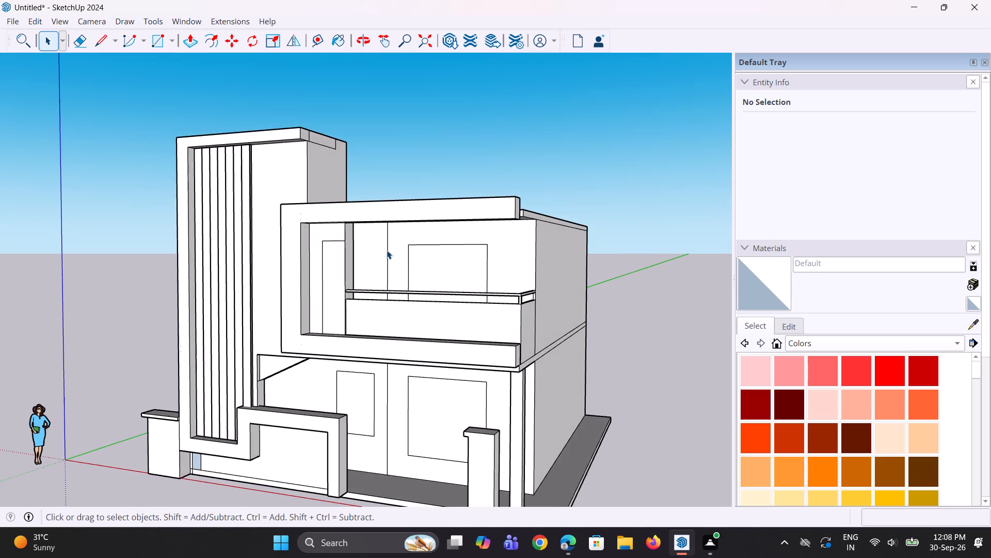
scroll(369, 246, "up", 4)
scroll(324, 247, "down", 2)
scroll(311, 241, "up", 1)
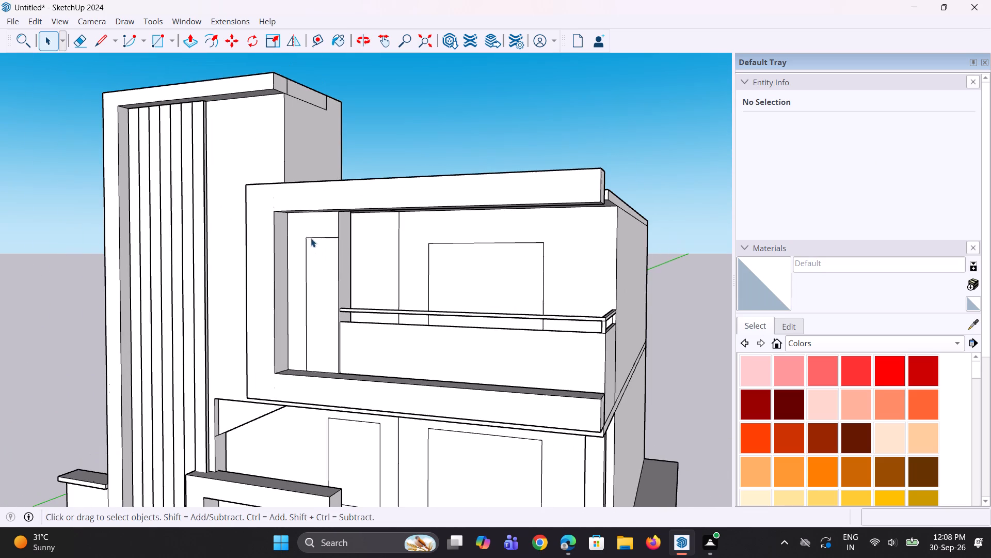
Erase the short vertical edge near the front end of the tower cap's side face.
middle_click_drag(300, 173, 281, 269)
scroll(301, 120, "up", 4)
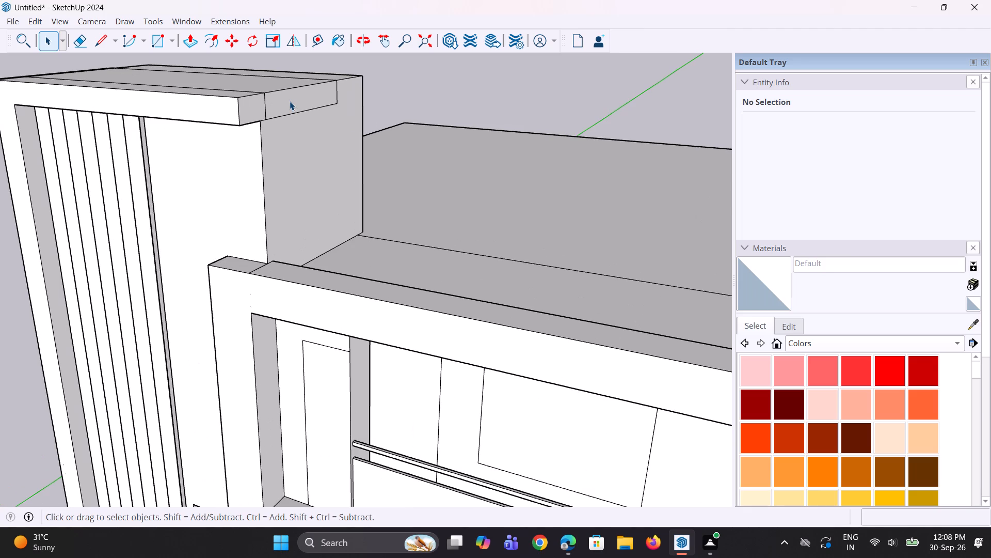
key("e")
scroll(284, 110, "up", 2)
left_click(261, 106)
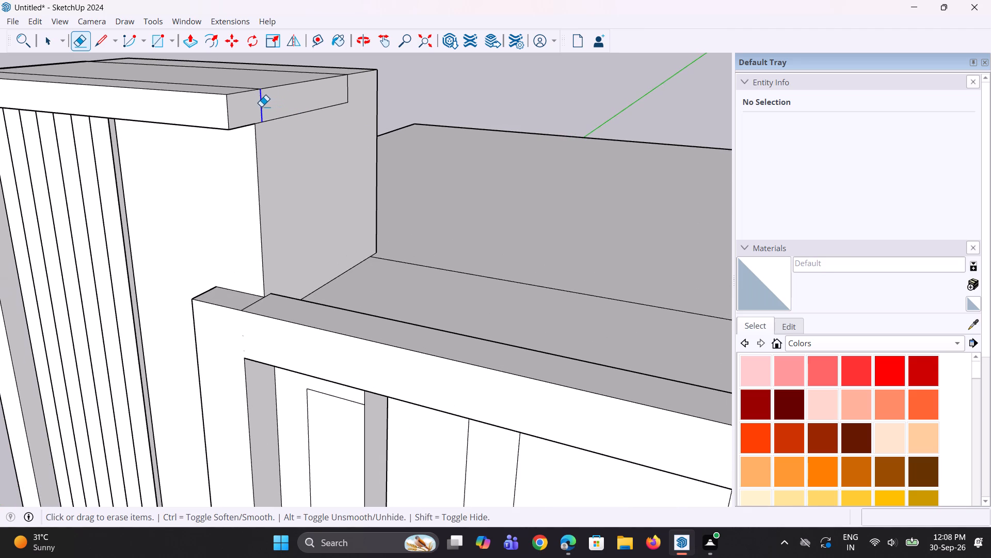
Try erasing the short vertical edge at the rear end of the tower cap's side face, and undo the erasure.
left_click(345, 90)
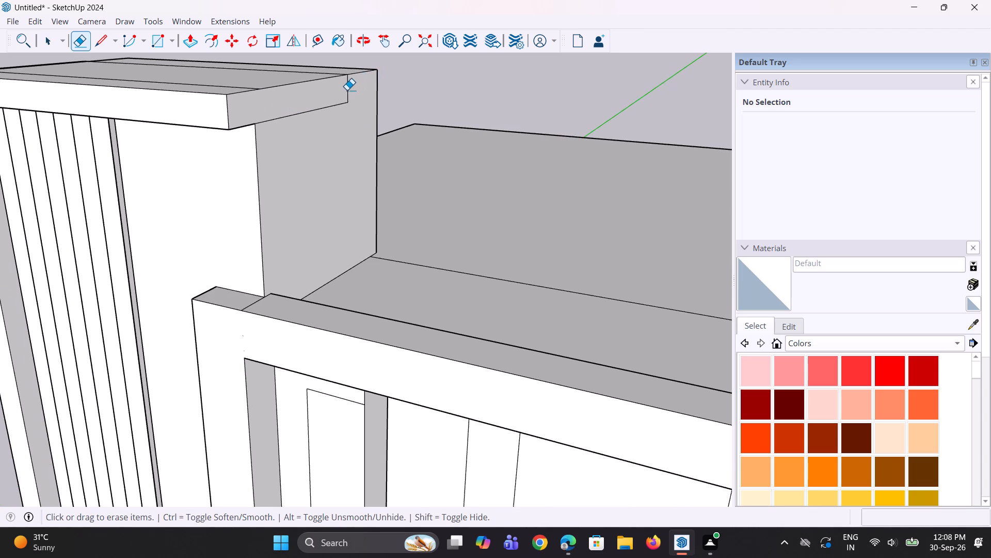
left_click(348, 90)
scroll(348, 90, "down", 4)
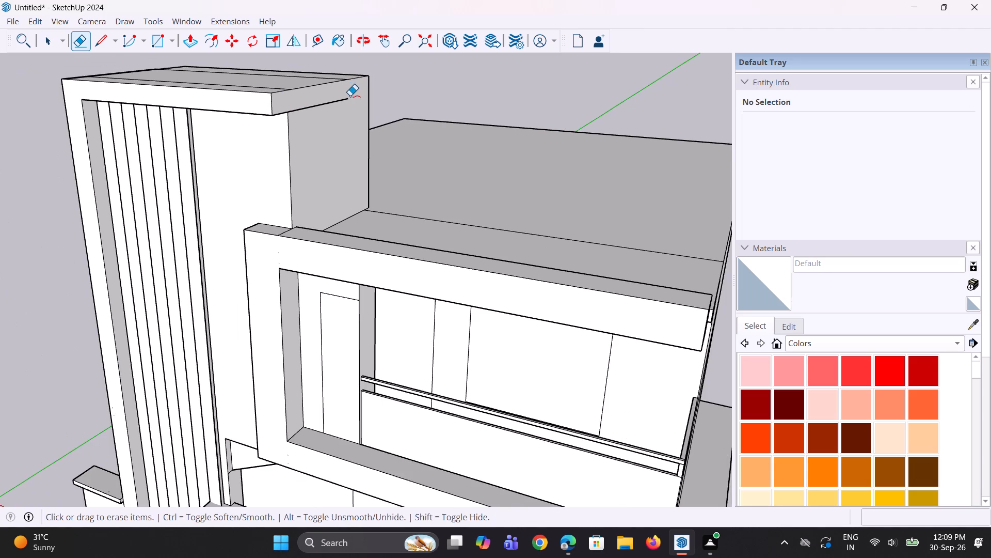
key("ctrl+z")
Erase the two long seam lines running across the top face of the tower.
middle_click_drag(349, 103, 390, 227)
scroll(320, 143, "up", 3)
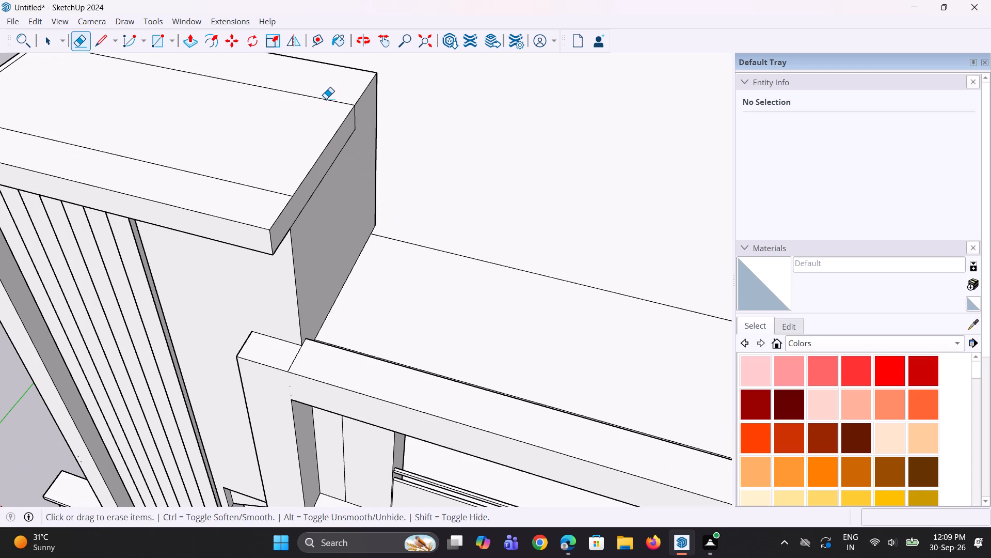
left_click(326, 99)
left_click(277, 192)
Push/Pull the narrow vertical edge face on the tower's outer side 2' 2 3/16" to the tower's rear corner.
scroll(280, 185, "down", 6)
middle_click_drag(305, 175, 311, 164)
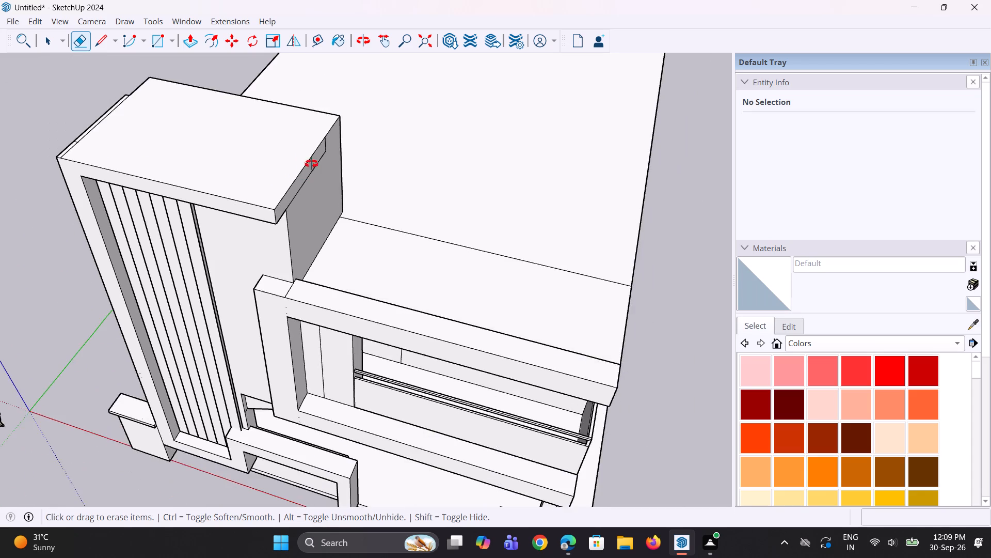
middle_click_drag(311, 164, 332, 120)
scroll(337, 113, "down", 5)
middle_click_drag(340, 129, 515, 83)
scroll(205, 223, "up", 1)
middle_click_drag(202, 224, 243, 221)
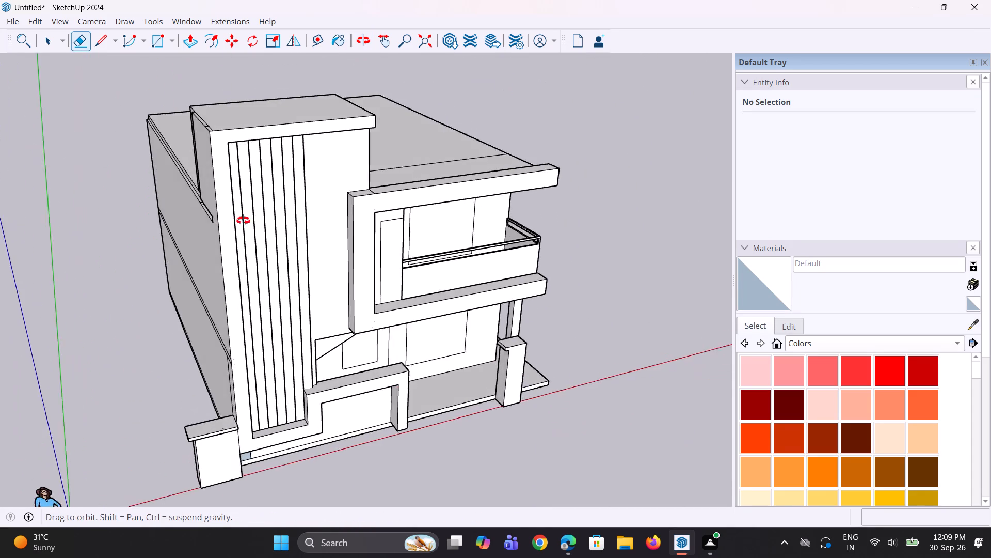
middle_click_drag(243, 221, 516, 222)
middle_click_drag(254, 241, 378, 246)
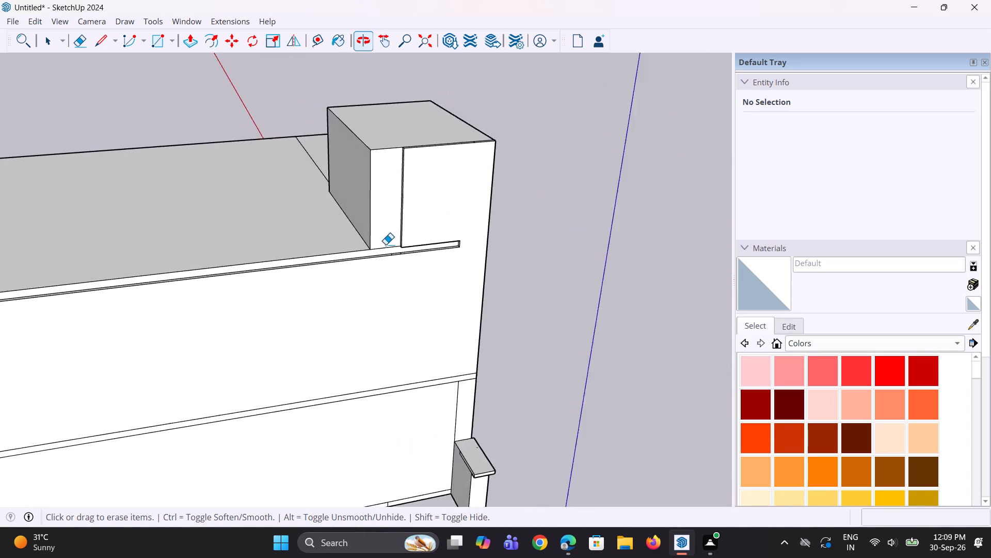
scroll(387, 243, "up", 3)
middle_click_drag(397, 241, 425, 242)
scroll(424, 242, "up", 4)
key("p")
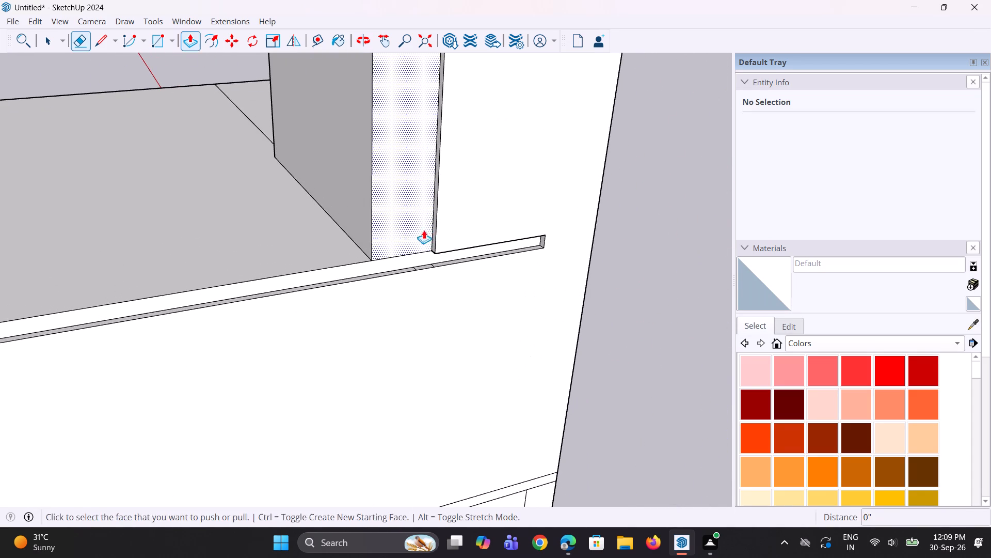
middle_click_drag(393, 248, 438, 244)
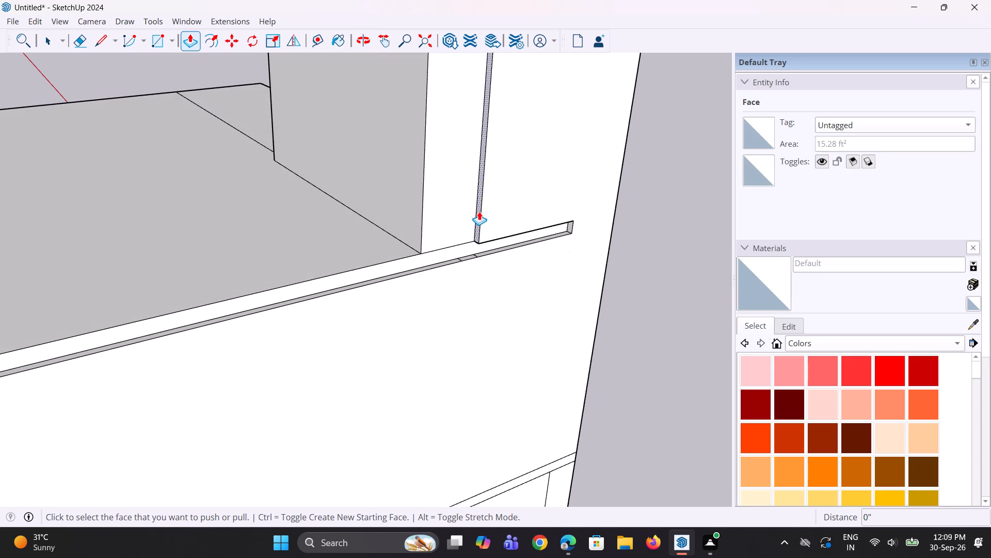
left_click(479, 211)
left_click(419, 183)
Pull the long recessed strip along the side wall's roof edge out 3", flush with the wall.
middle_click_drag(378, 245, 394, 267)
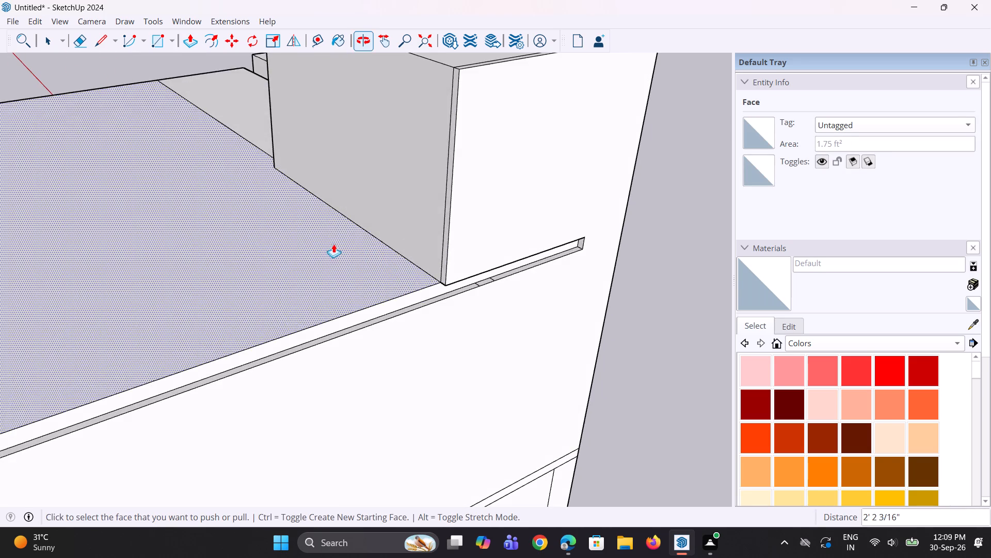
scroll(332, 243, "down", 3)
middle_click_drag(383, 269, 359, 220)
left_click(357, 227)
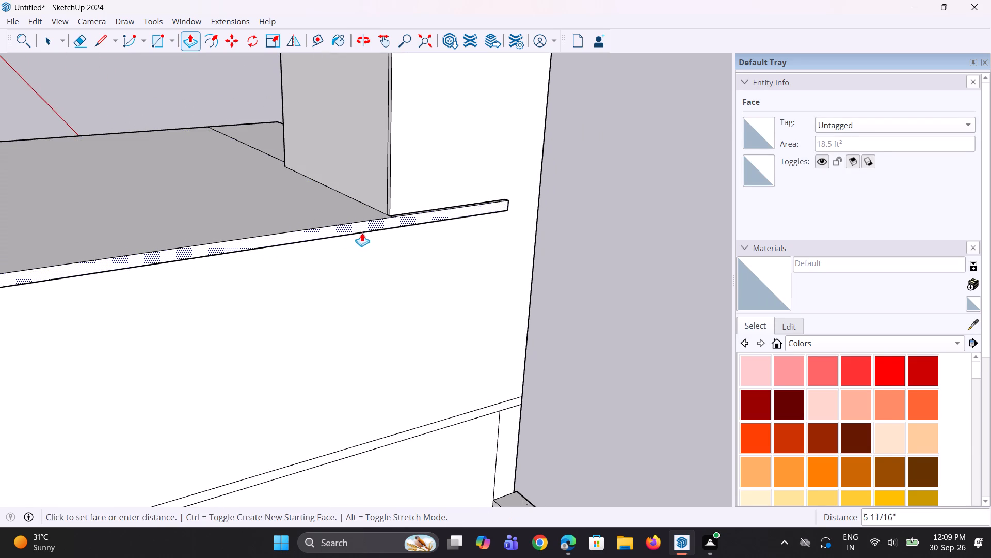
left_click(395, 212)
middle_click_drag(337, 234, 345, 236)
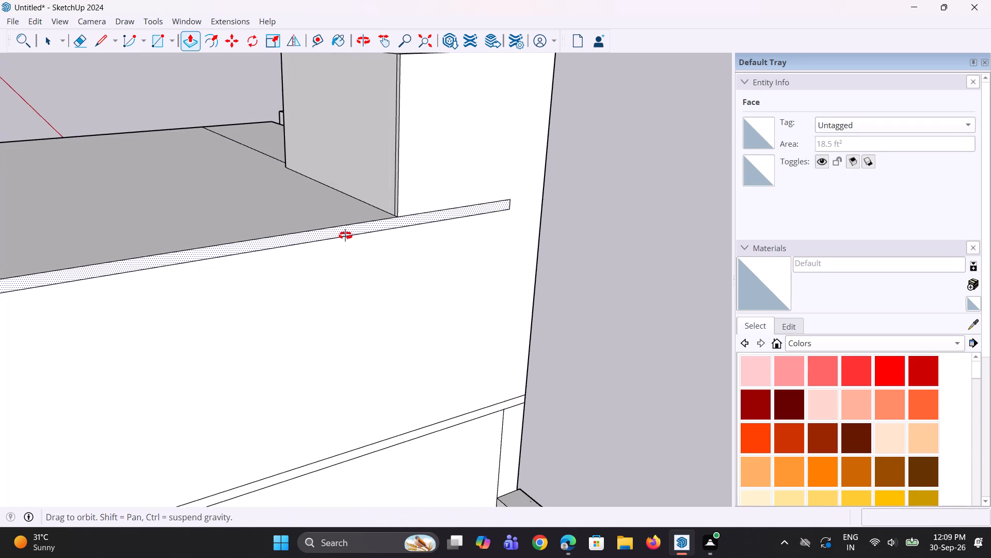
middle_click_drag(345, 236, 346, 236)
Erase the leftover seam lines along the outer side edge of the tower's top face.
scroll(344, 236, "down", 7)
middle_click_drag(405, 226, 248, 241)
scroll(243, 238, "down", 5)
middle_click_drag(296, 245, 89, 227)
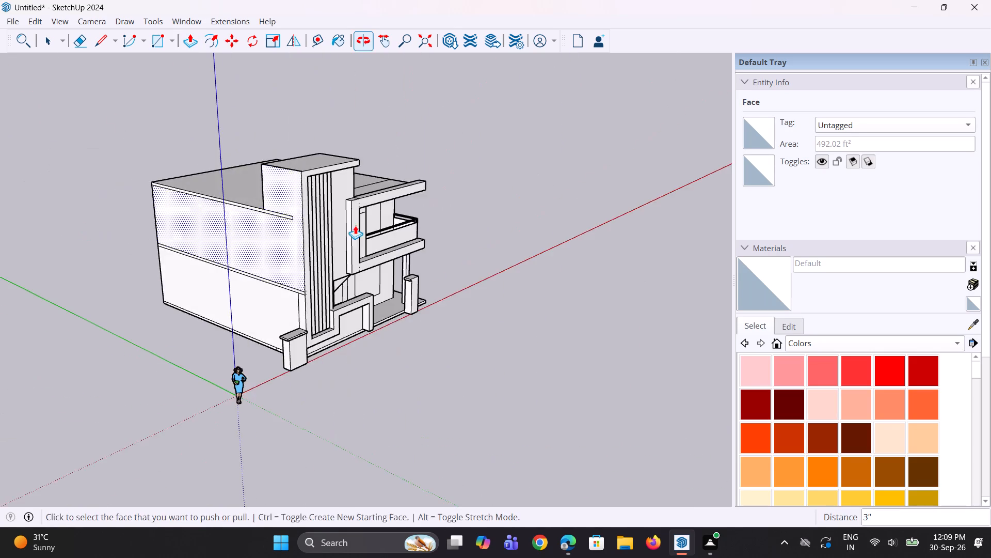
middle_click_drag(427, 223, 227, 214)
scroll(328, 182, "up", 4)
middle_click_drag(337, 172, 319, 150)
middle_click_drag(265, 209, 285, 329)
scroll(285, 322, "up", 1)
scroll(259, 164, "up", 3)
middle_click_drag(239, 168, 253, 306)
scroll(219, 276, "up", 6)
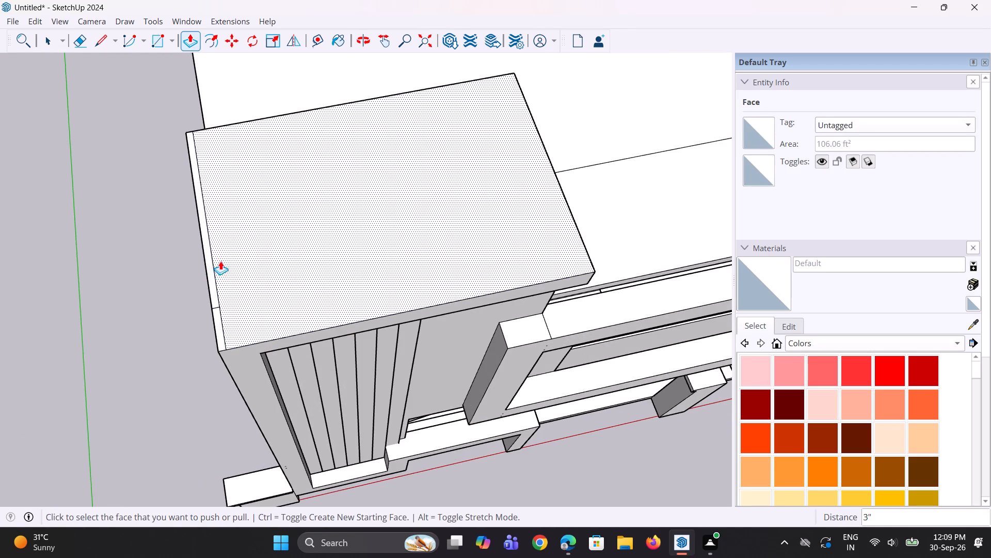
key("space")
type("ew")
scroll(229, 261, "up", 2)
left_click(207, 250)
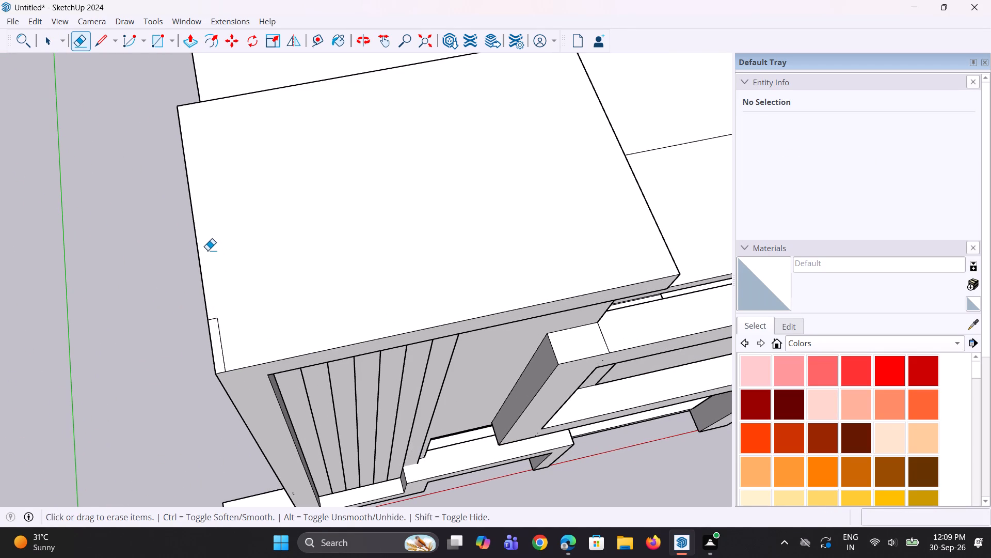
scroll(213, 323, "up", 3)
left_click(217, 316)
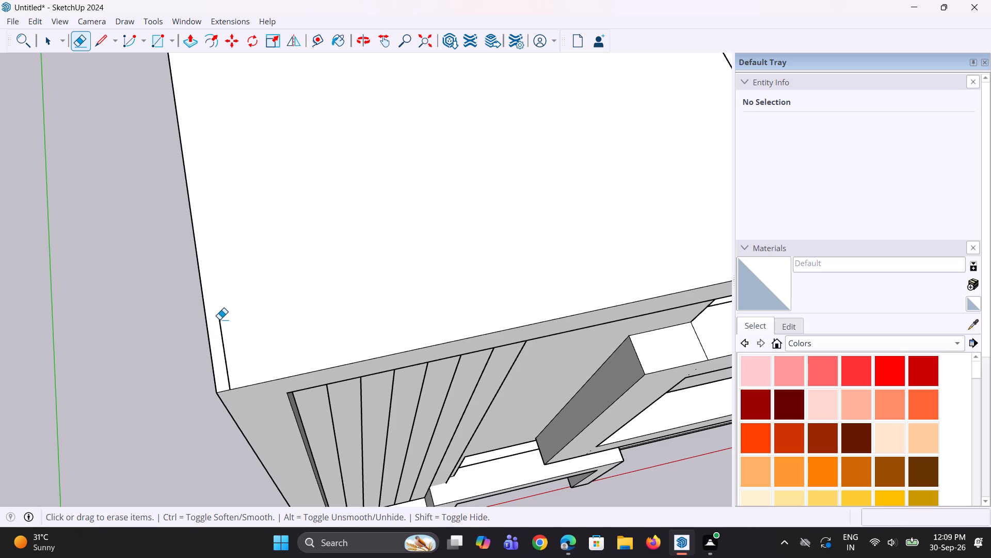
left_click(219, 319)
scroll(214, 309, "down", 11)
scroll(199, 294, "up", 1)
scroll(199, 294, "down", 1)
middle_click_drag(199, 294, 274, 186)
scroll(279, 180, "down", 5)
middle_click_drag(241, 254, 263, 155)
key("space")
key("space")
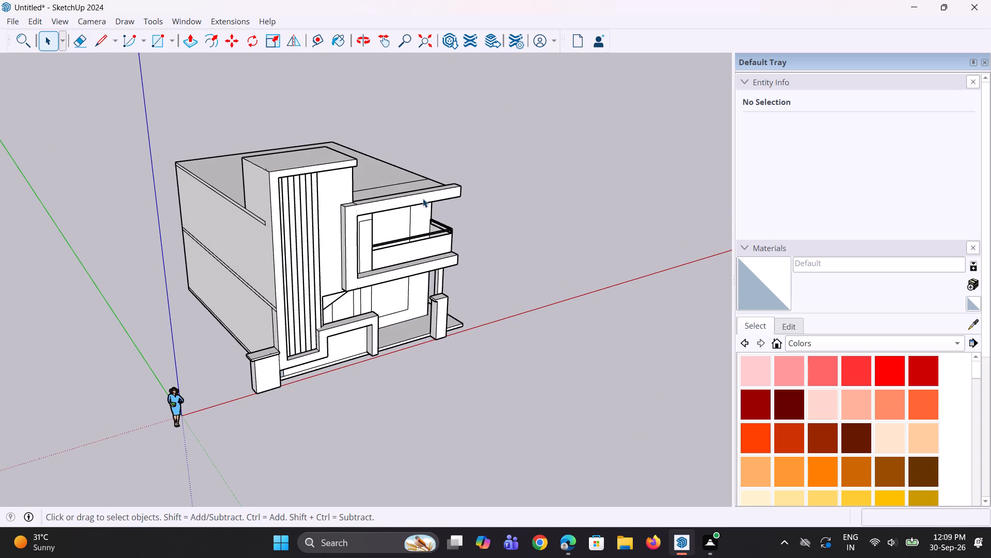
Examine the front elevation, focusing on the ground-floor base, entrance frame and boundary posts.
middle_click_drag(401, 209, 292, 181)
scroll(326, 351, "up", 2)
middle_click_drag(323, 343, 301, 300)
scroll(266, 367, "up", 2)
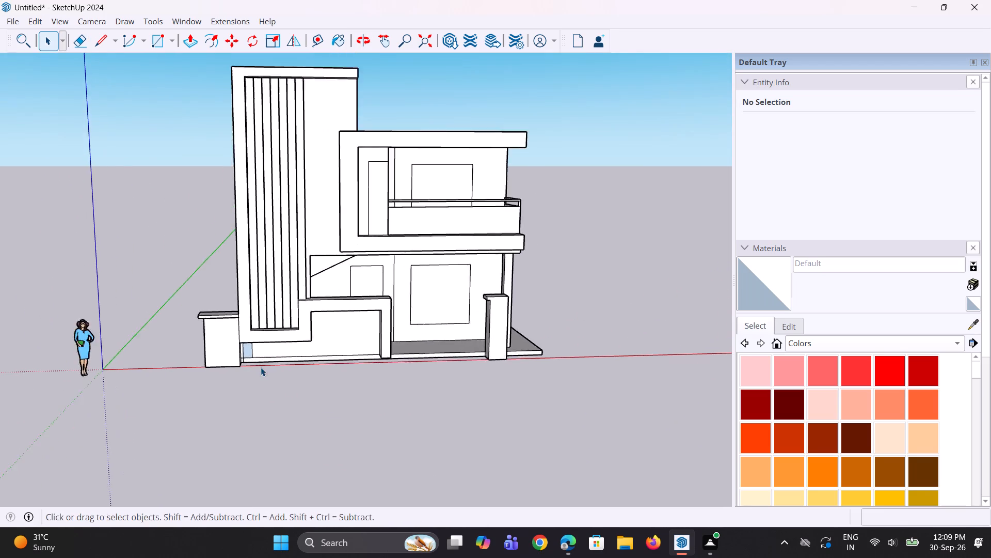
scroll(261, 367, "up", 1)
scroll(258, 369, "down", 1)
middle_click_drag(258, 369, 245, 330)
scroll(248, 373, "up", 5)
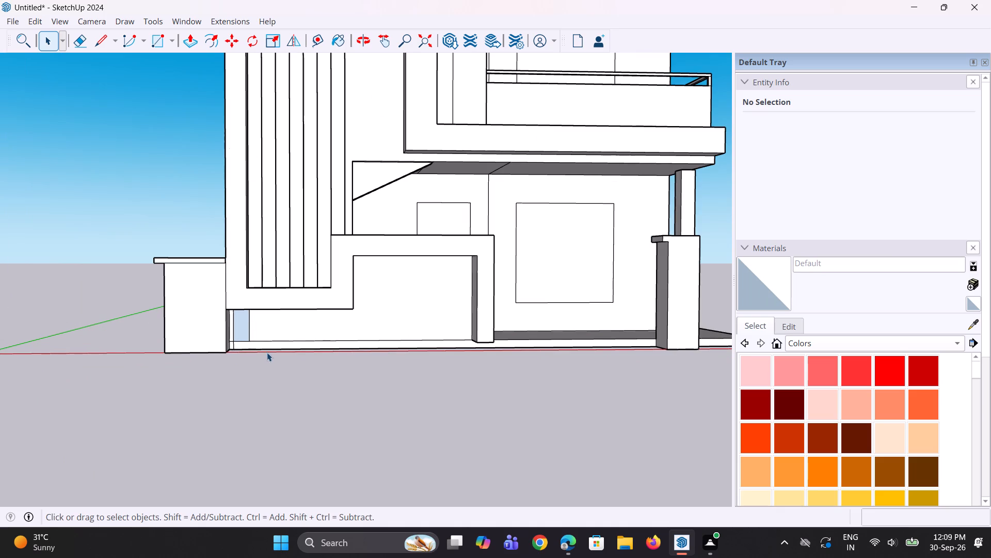
scroll(267, 358, "down", 8)
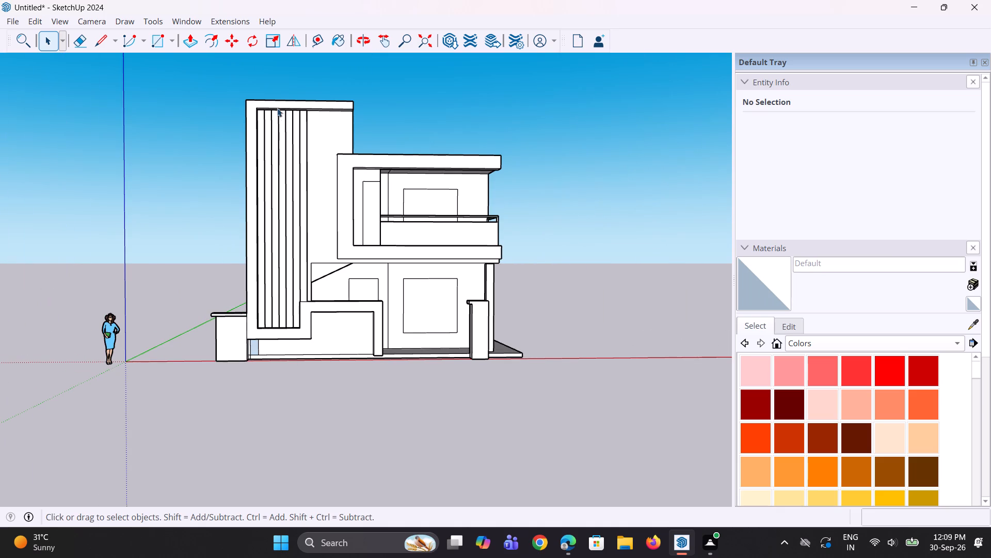
Examine the tower, its vertical fins and the whole front facade from straight on and slightly above.
scroll(301, 69, "up", 3)
middle_click_drag(314, 136, 320, 161)
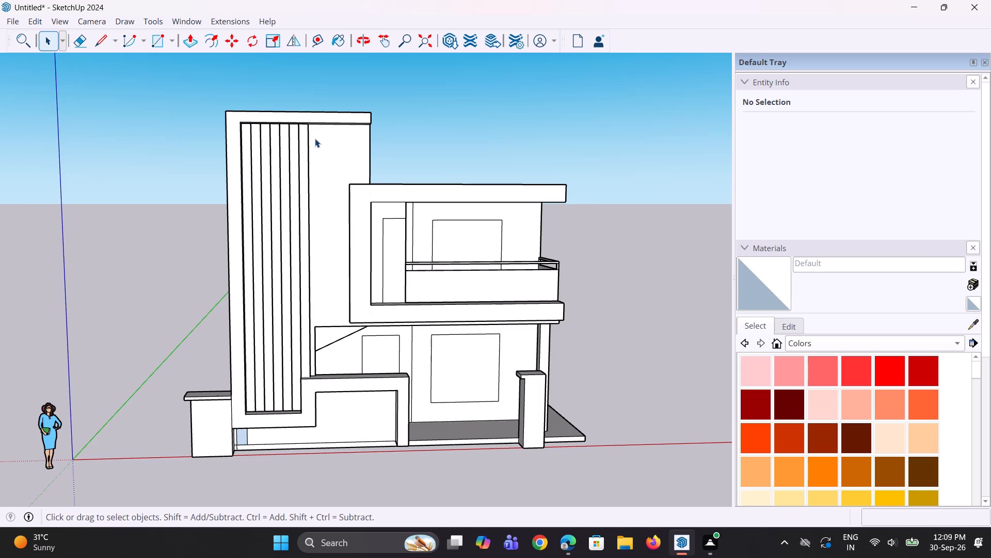
scroll(314, 135, "up", 1)
scroll(315, 129, "down", 9)
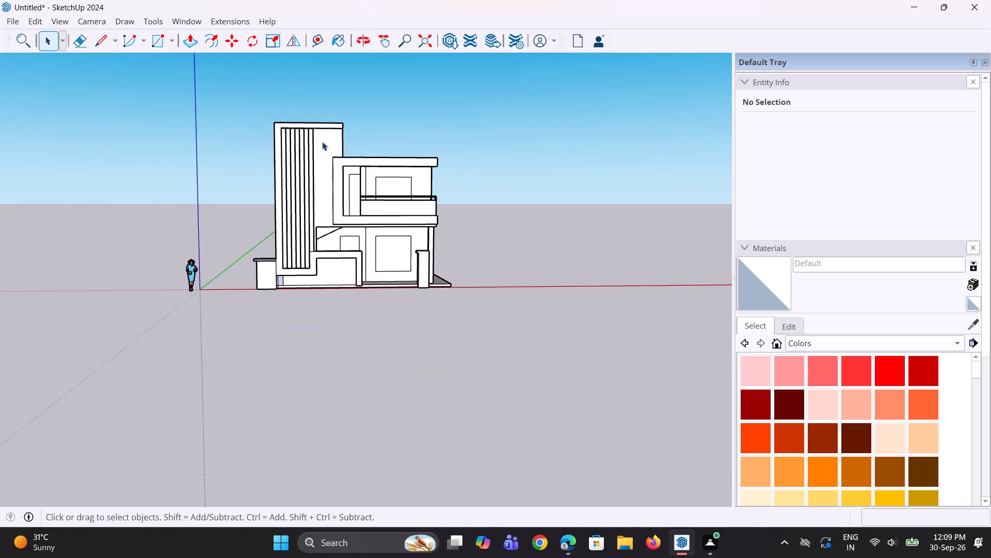
middle_click_drag(326, 170, 354, 214)
scroll(354, 106, "up", 4)
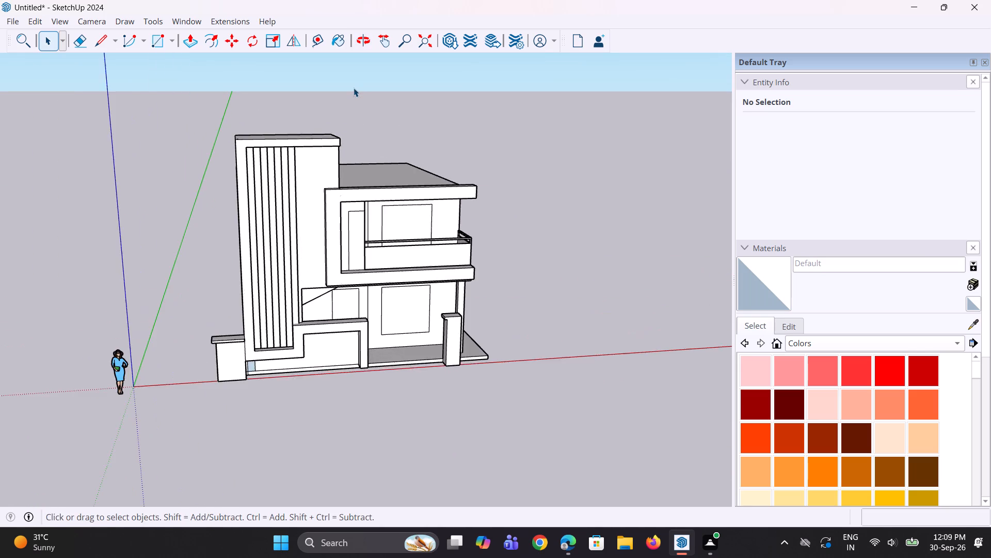
scroll(354, 88, "up", 3)
middle_click_drag(350, 90, 343, 83)
scroll(297, 100, "up", 1)
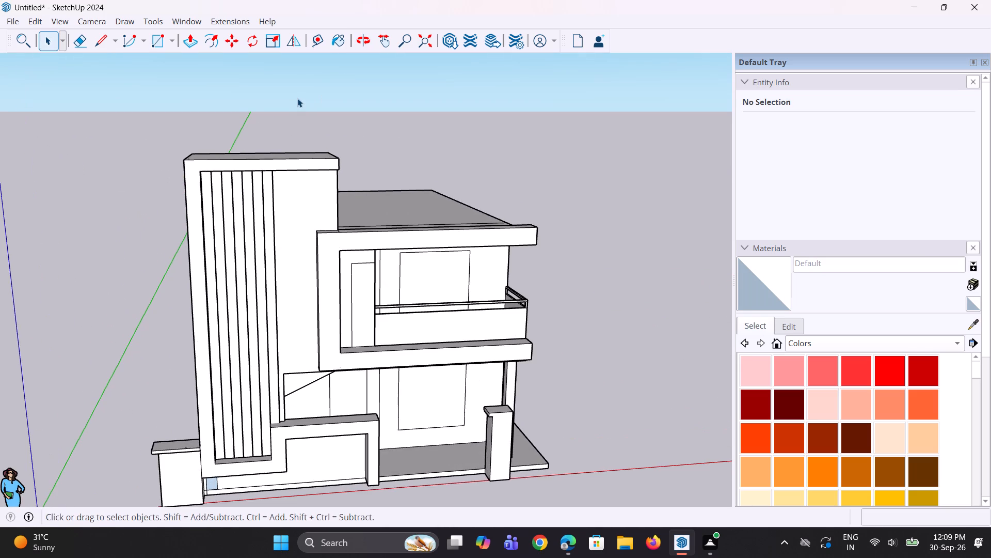
scroll(297, 98, "down", 1)
middle_click_drag(297, 98, 246, 85)
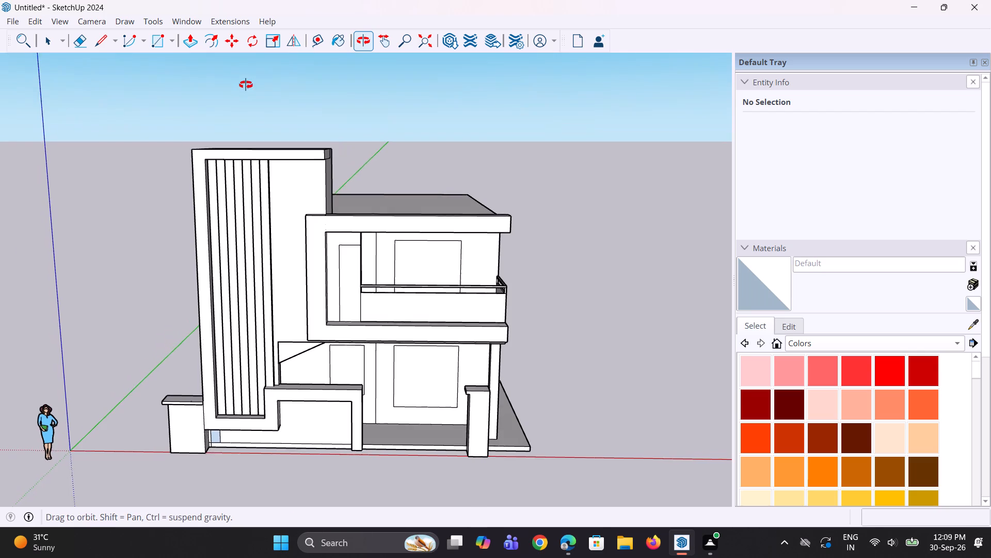
middle_click_drag(246, 85, 248, 84)
scroll(245, 88, "up", 1)
scroll(245, 88, "down", 1)
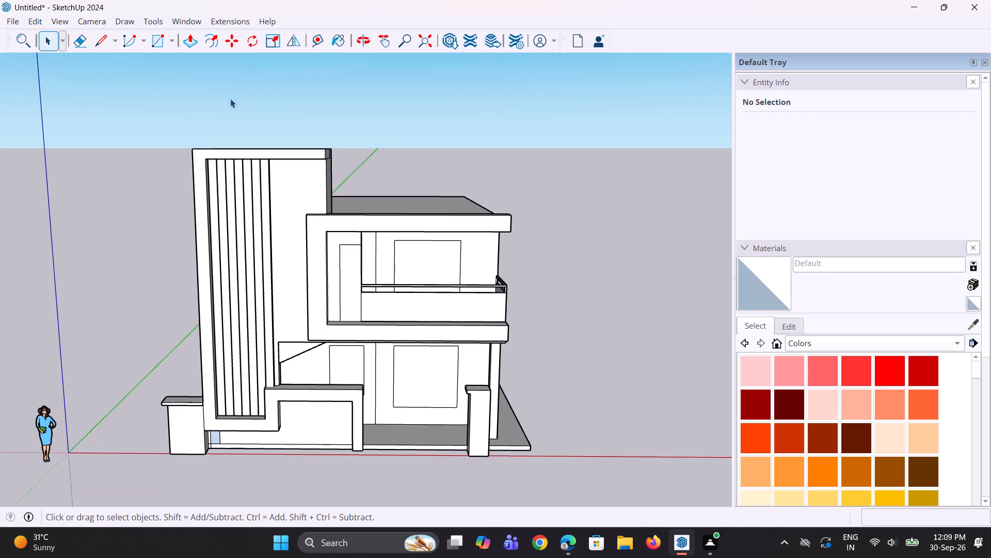
scroll(209, 105, "up", 1)
scroll(205, 110, "down", 1)
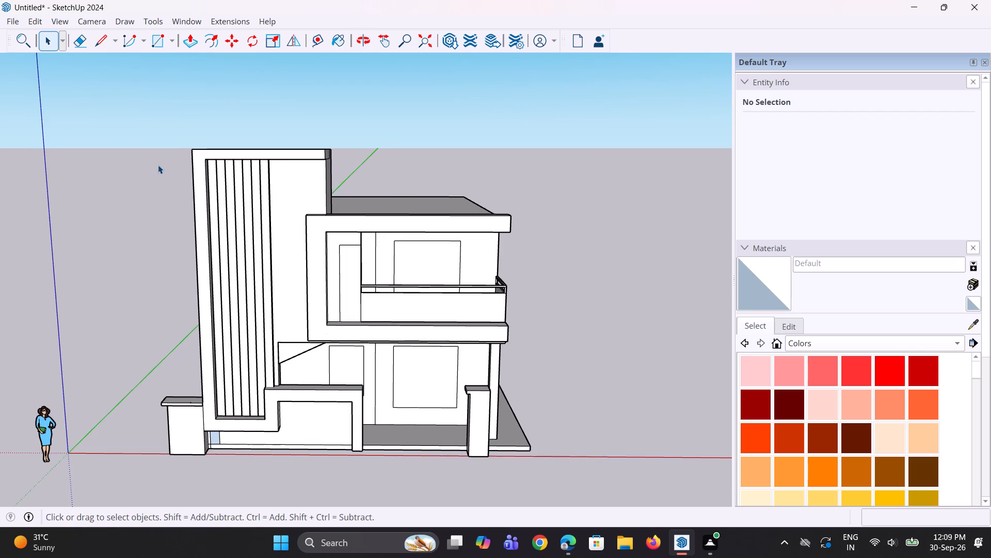
scroll(159, 164, "up", 1)
middle_click_drag(207, 163, 189, 155)
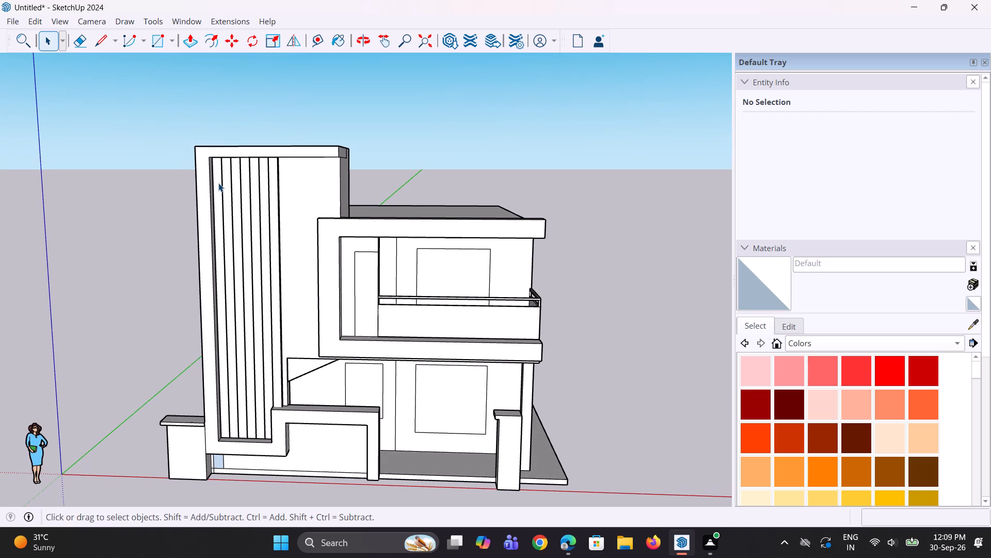
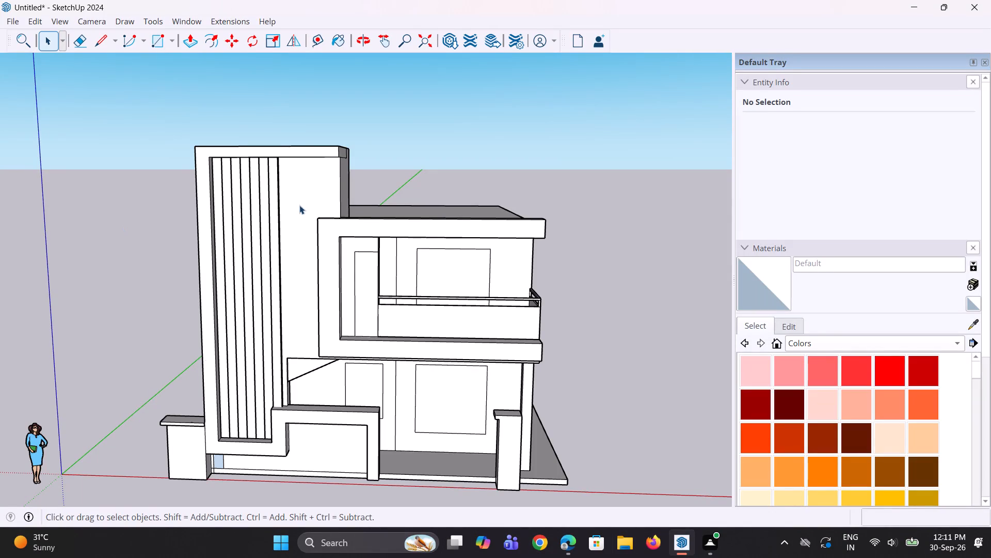
Erase the stray edge across the wall's side face at the lower end of the sloped brace beside the louvred tower.
scroll(297, 242, "down", 3)
middle_click_drag(295, 290, 336, 260)
scroll(186, 395, "up", 2)
middle_click_drag(231, 450, 246, 406)
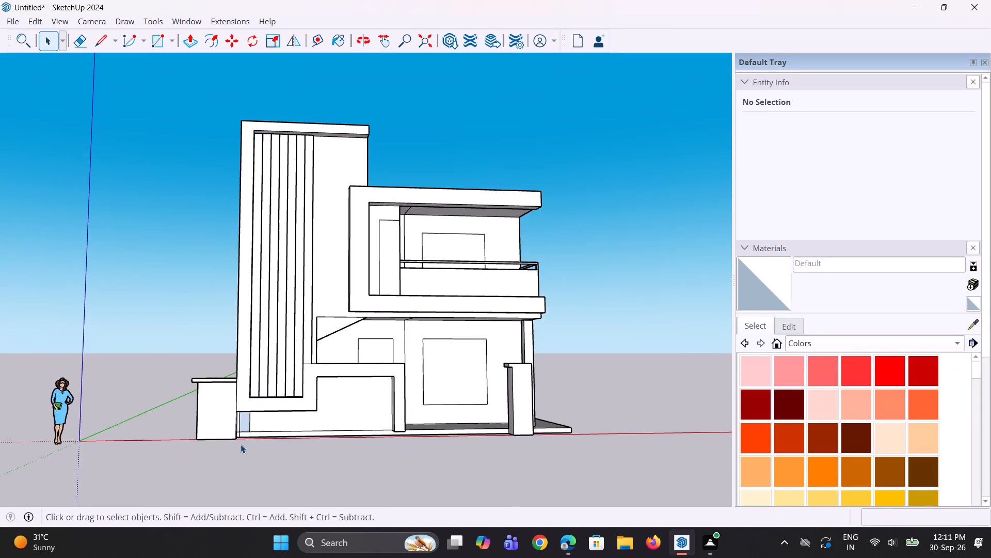
scroll(241, 444, "up", 4)
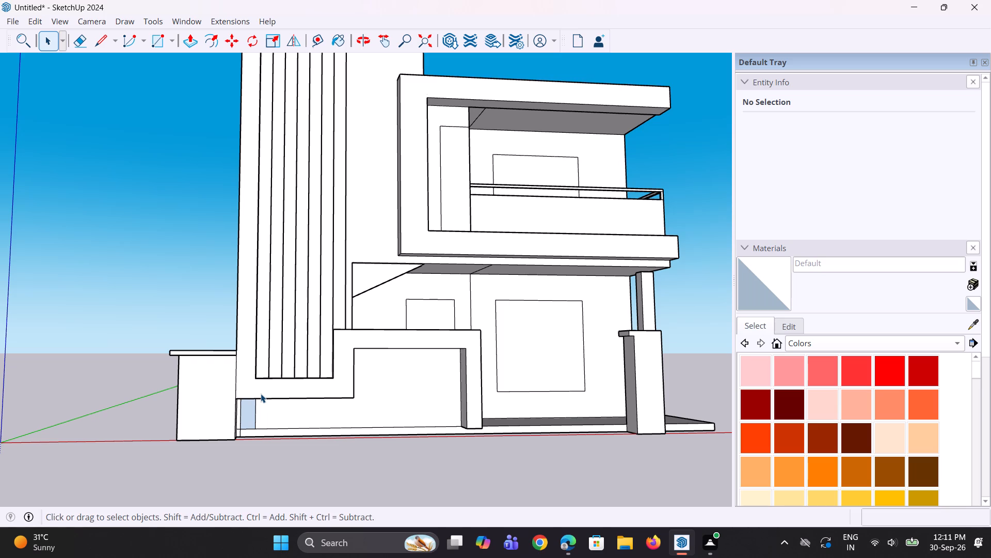
scroll(349, 316, "down", 2)
middle_click_drag(350, 345, 282, 388)
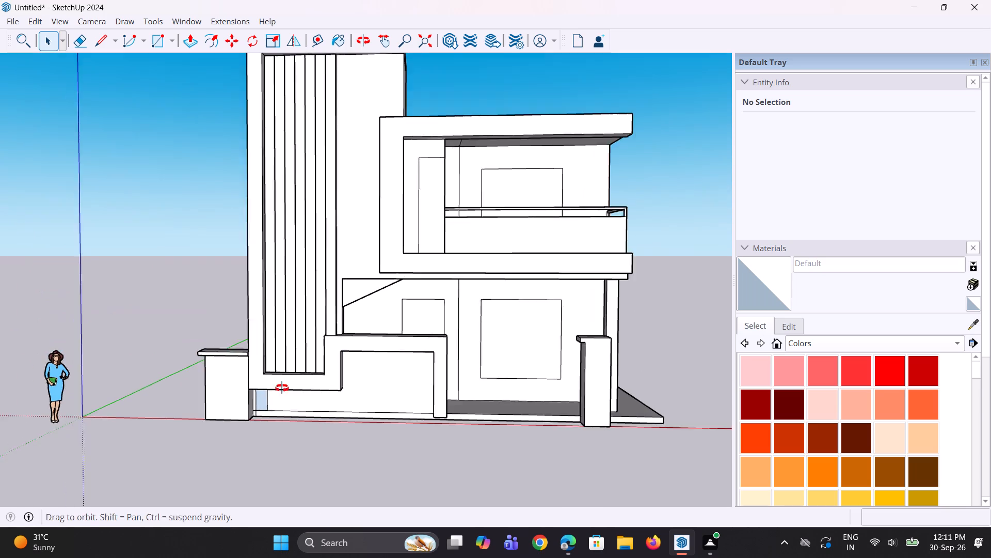
middle_click_drag(282, 388, 275, 387)
scroll(348, 348, "up", 1)
middle_click_drag(336, 339, 291, 332)
scroll(360, 316, "up", 4)
middle_click_drag(335, 302, 282, 326)
scroll(307, 287, "up", 3)
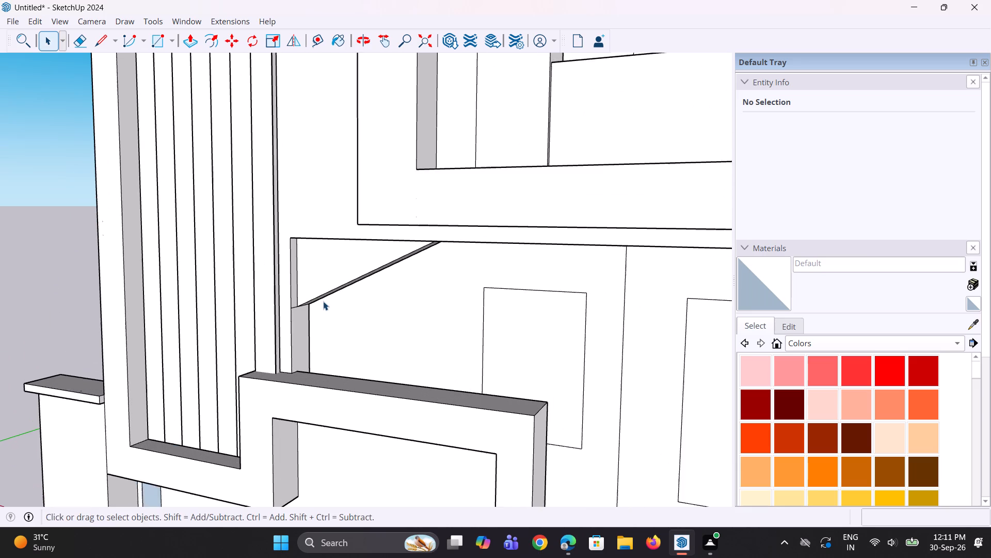
scroll(323, 301, "up", 7)
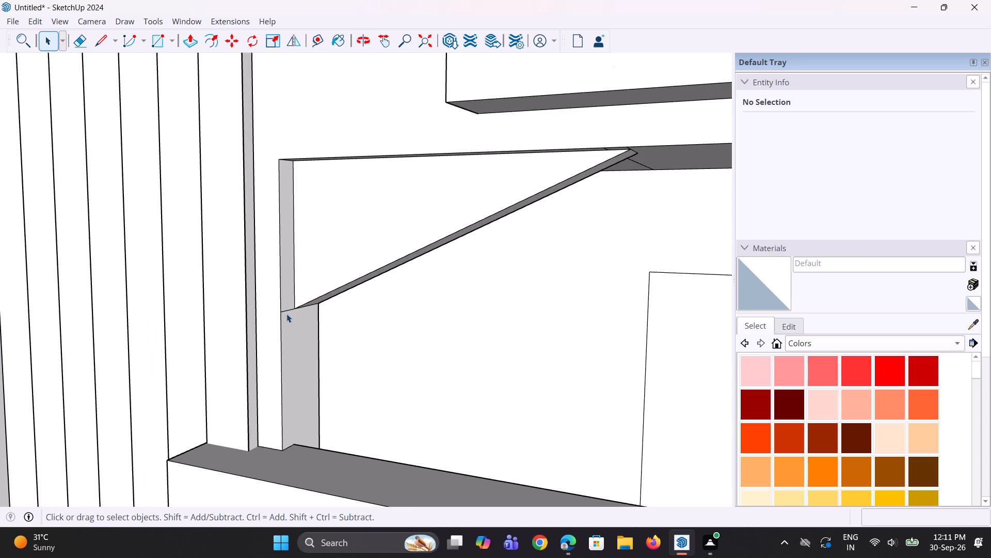
key("e")
scroll(290, 300, "up", 2)
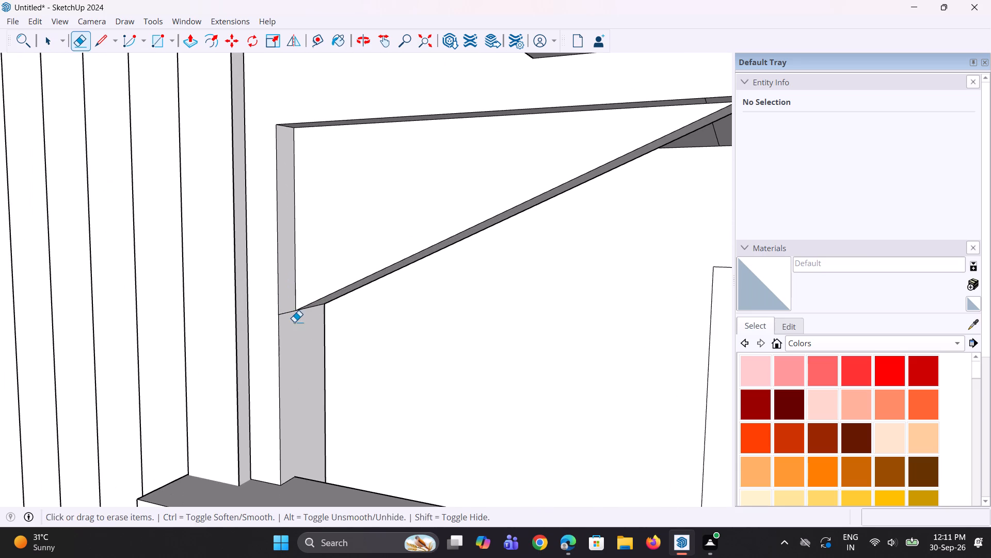
left_click(290, 313)
scroll(293, 320, "down", 5)
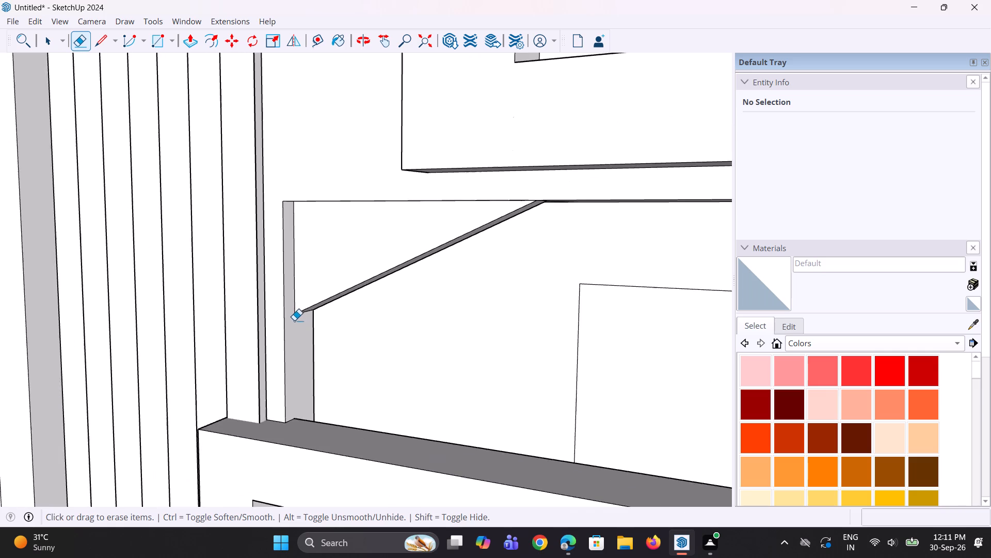
Examine the front facade around the sloped brace, the vertical louvres and the stepped frame at the tower's base.
middle_click_drag(296, 320, 331, 323)
scroll(323, 315, "up", 1)
scroll(320, 311, "down", 6)
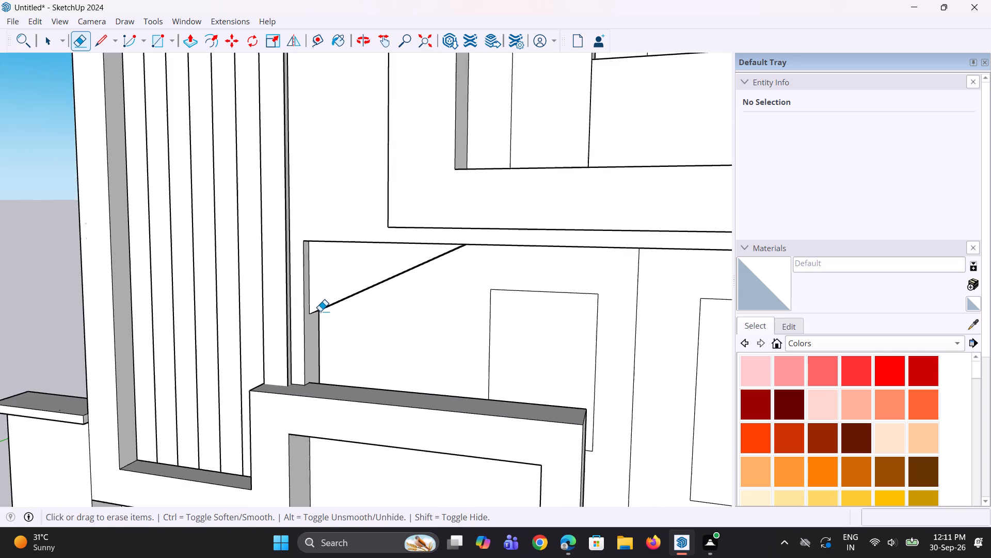
middle_click_drag(320, 311, 347, 309)
scroll(294, 331, "down", 3)
middle_click_drag(293, 339, 351, 347)
scroll(304, 362, "up", 2)
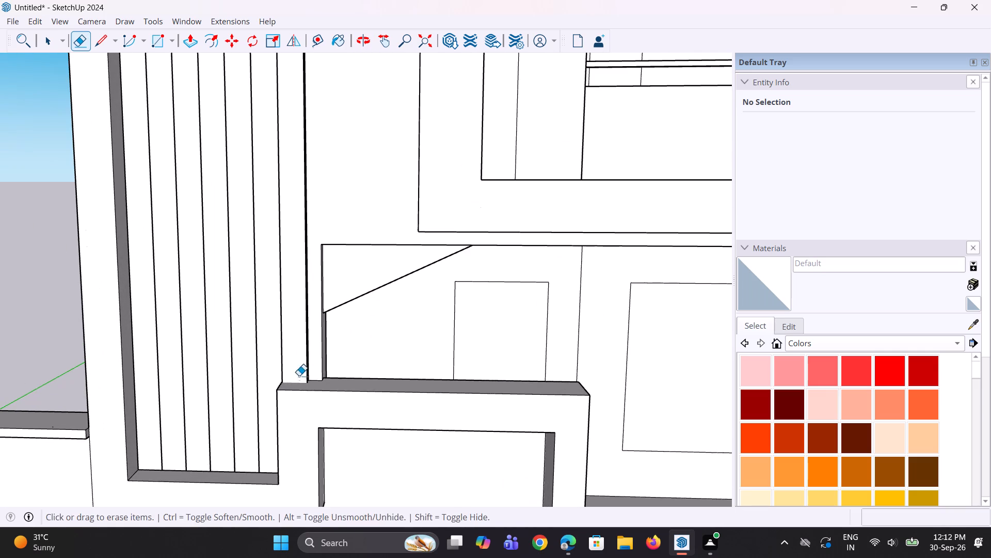
middle_click_drag(299, 379, 321, 363)
scroll(185, 478, "down", 3)
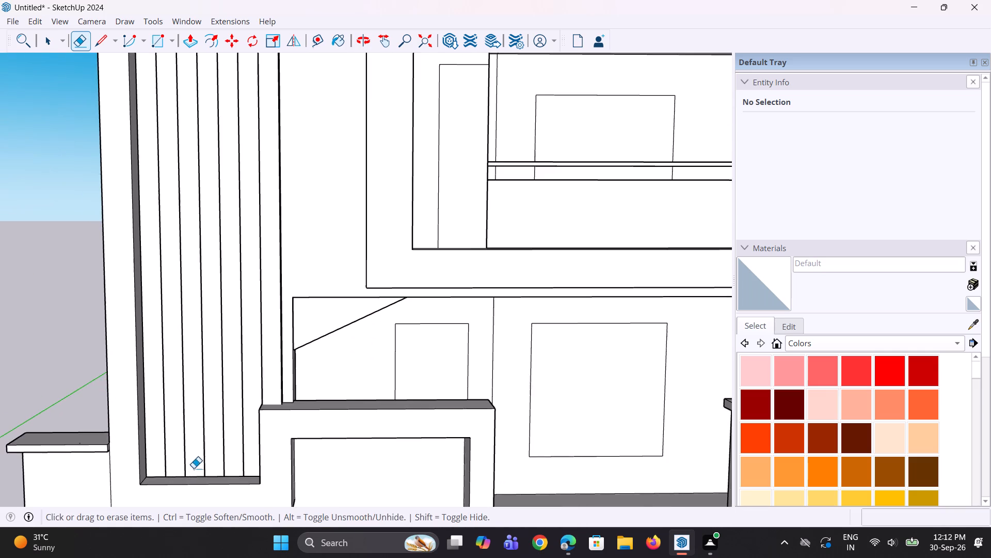
scroll(200, 461, "down", 8)
scroll(98, 477, "up", 6)
scroll(99, 450, "down", 3)
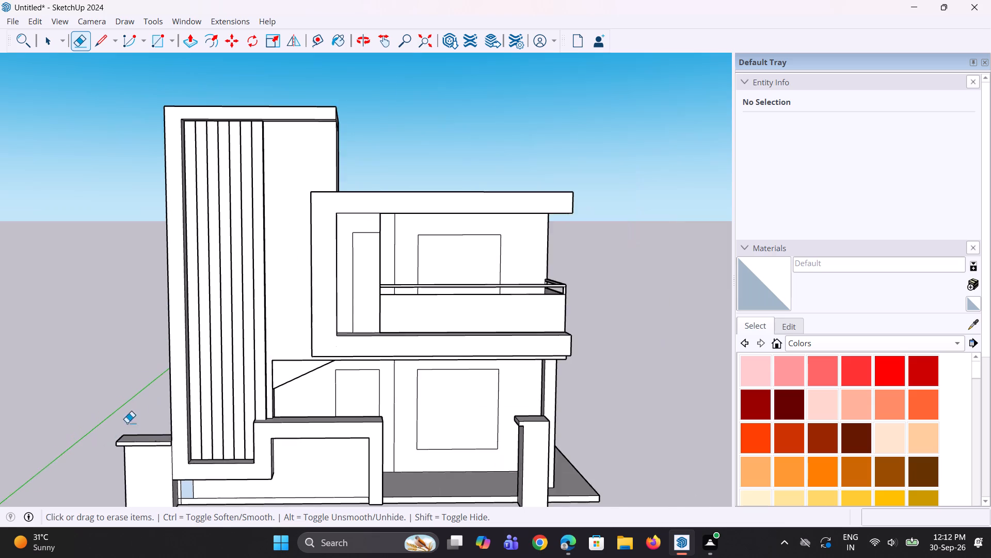
scroll(127, 423, "down", 9)
scroll(154, 473, "up", 4)
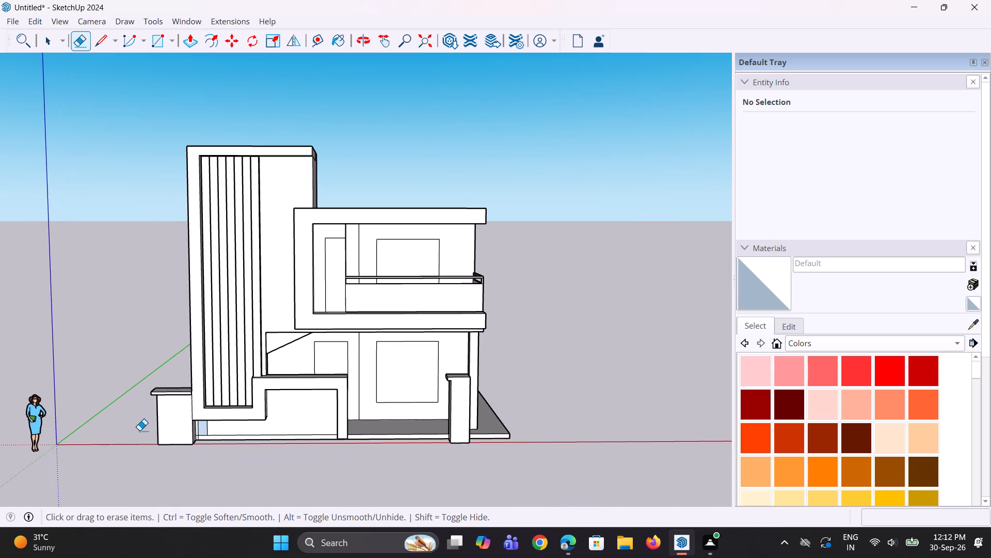
scroll(119, 408, "up", 3)
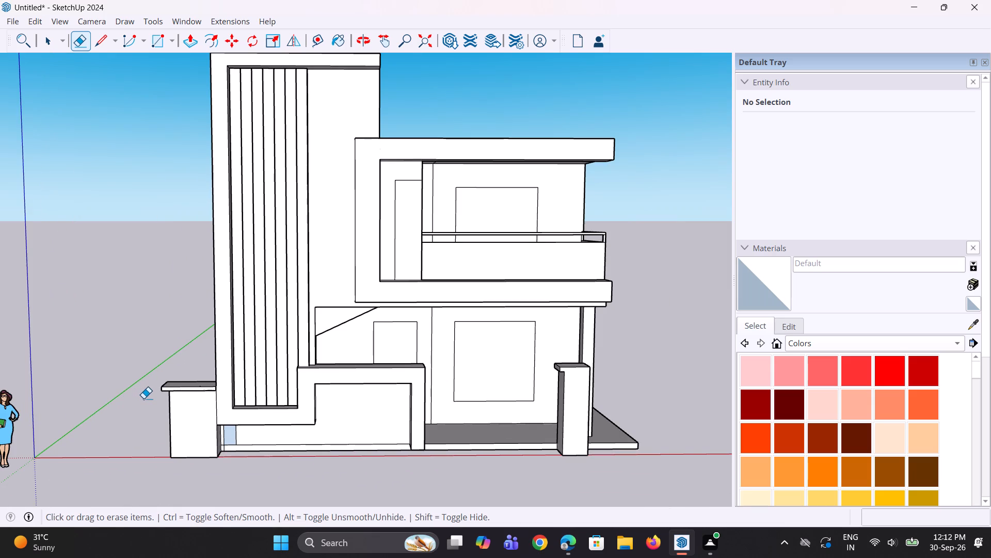
key("space")
key("space")
middle_click_drag(209, 405, 194, 394)
scroll(243, 374, "up", 3)
middle_click_drag(248, 369, 222, 353)
scroll(225, 379, "up", 2)
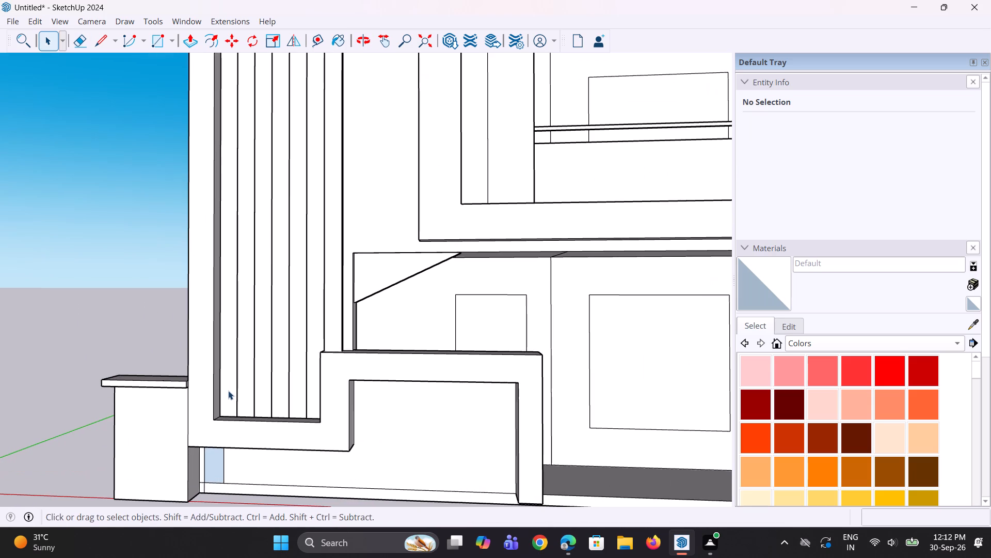
left_click(230, 393)
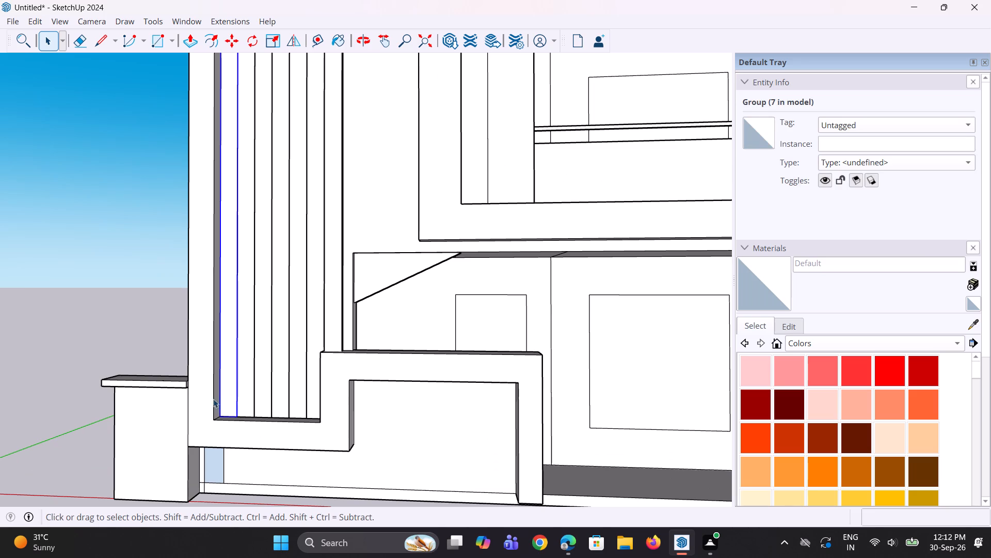
key("Escape")
left_click(109, 292)
Examine the upper-floor balcony, its railing and the projecting frame around it from the front and the side.
scroll(207, 384, "down", 7)
scroll(382, 210, "up", 1)
middle_click_drag(364, 278, 349, 361)
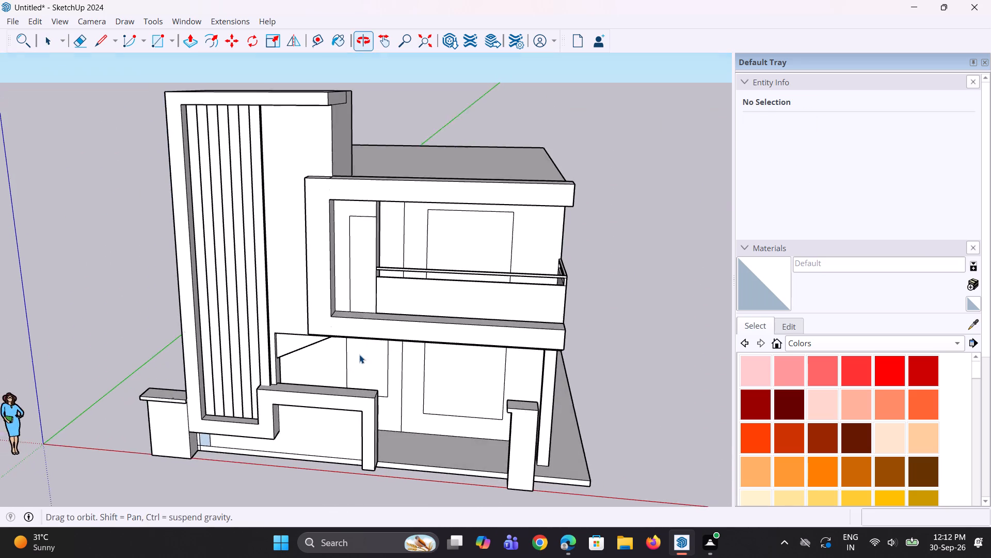
scroll(393, 269, "up", 2)
middle_click_drag(393, 263, 311, 269)
scroll(445, 275, "up", 1)
middle_click_drag(394, 273, 364, 276)
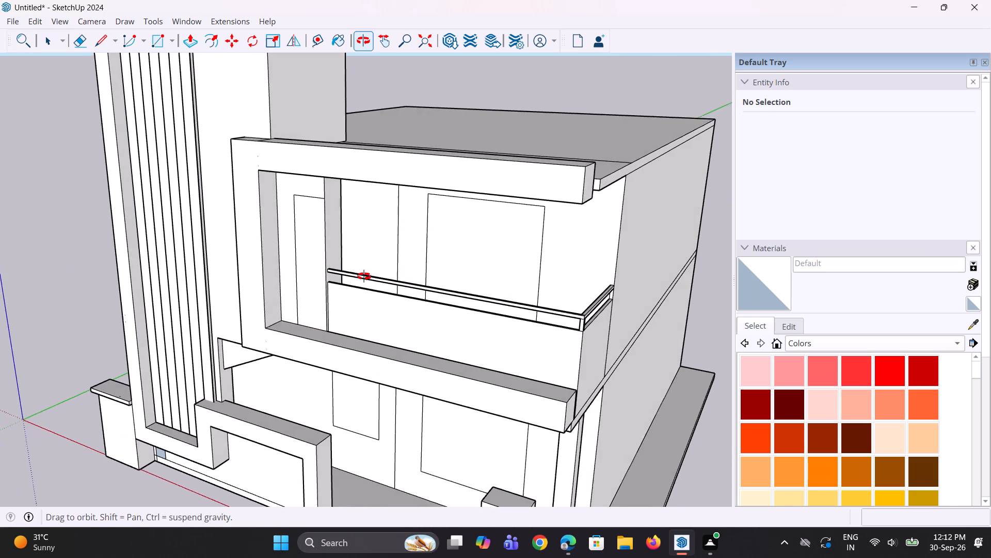
middle_click_drag(364, 276, 364, 274)
middle_click_drag(372, 269, 383, 225)
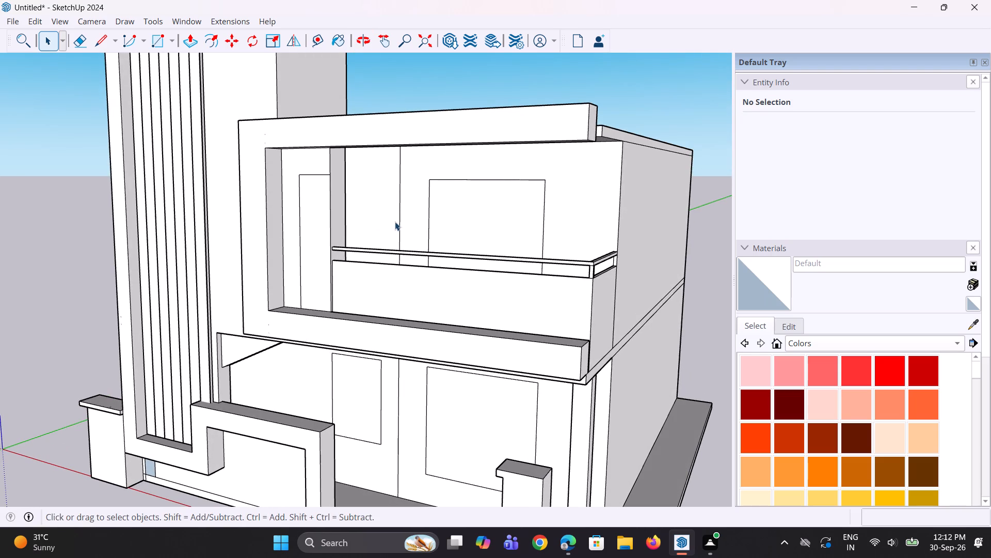
middle_click_drag(396, 223, 409, 225)
middle_click_drag(405, 227, 414, 227)
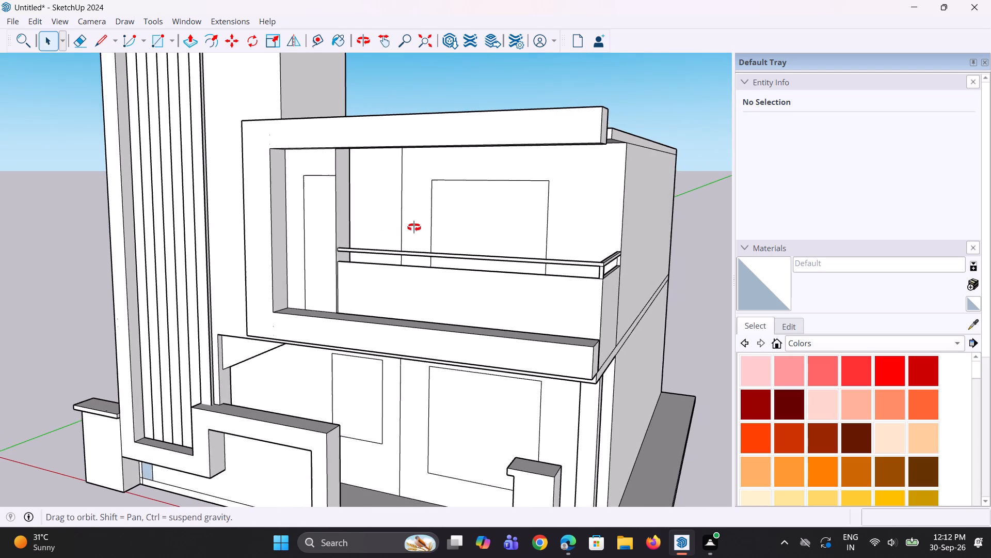
middle_click_drag(414, 227, 419, 227)
middle_click_drag(339, 262, 378, 265)
middle_click_drag(342, 274, 344, 273)
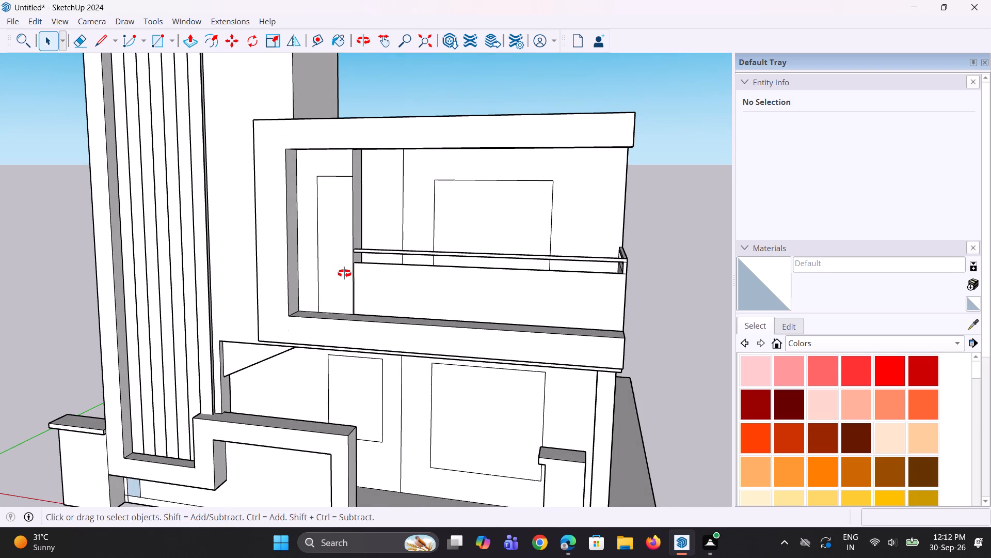
middle_click_drag(344, 273, 330, 265)
scroll(345, 257, "up", 1)
middle_click_drag(366, 256, 271, 287)
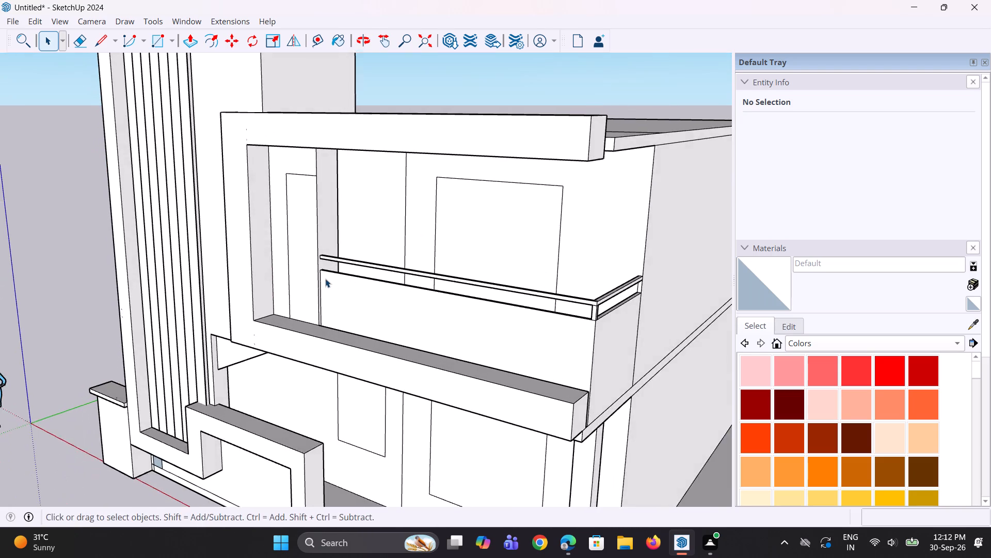
scroll(331, 277, "up", 2)
middle_click_drag(332, 277, 323, 281)
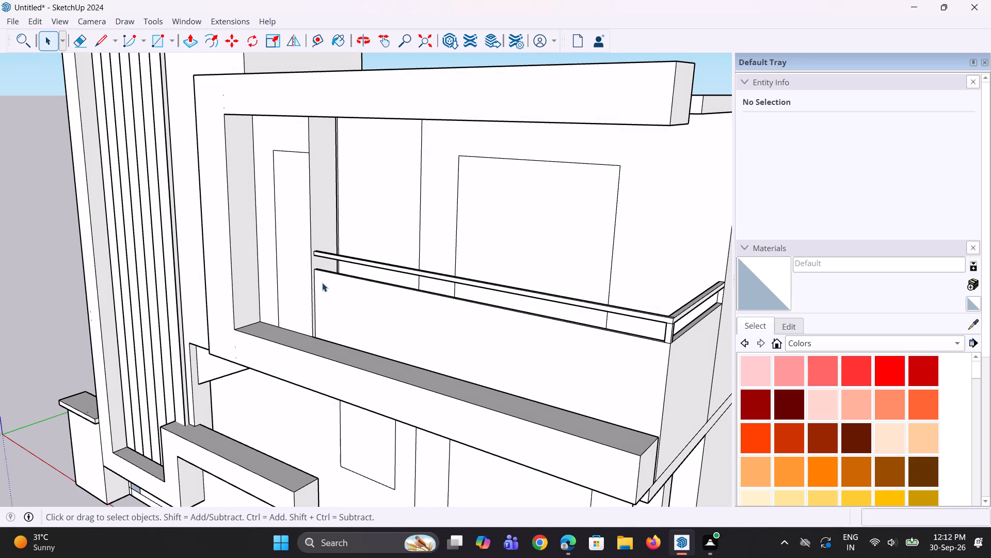
scroll(418, 343, "down", 1)
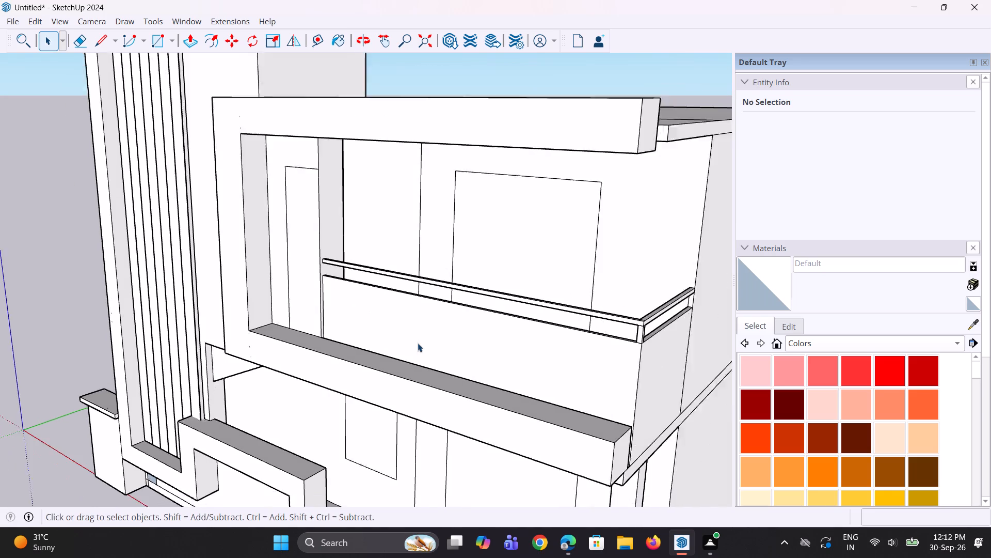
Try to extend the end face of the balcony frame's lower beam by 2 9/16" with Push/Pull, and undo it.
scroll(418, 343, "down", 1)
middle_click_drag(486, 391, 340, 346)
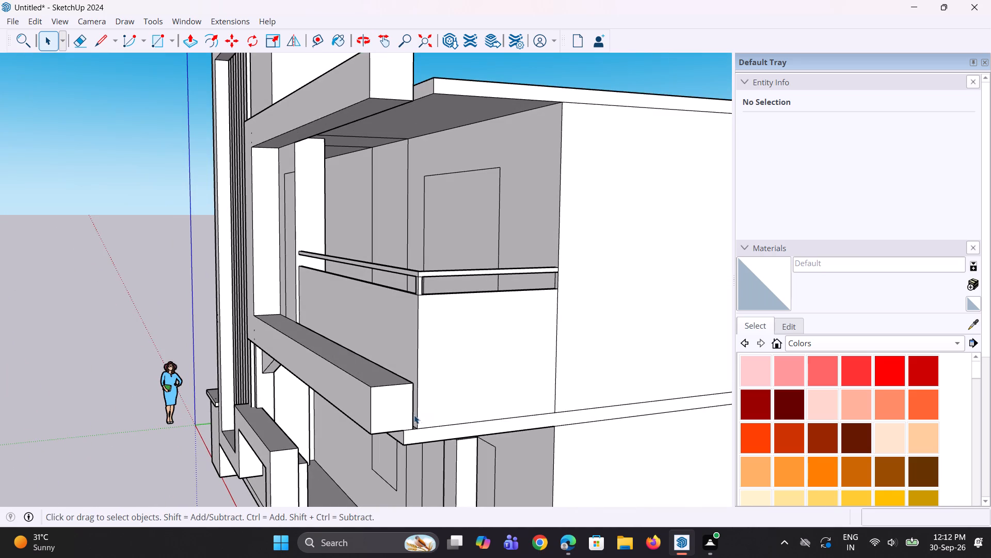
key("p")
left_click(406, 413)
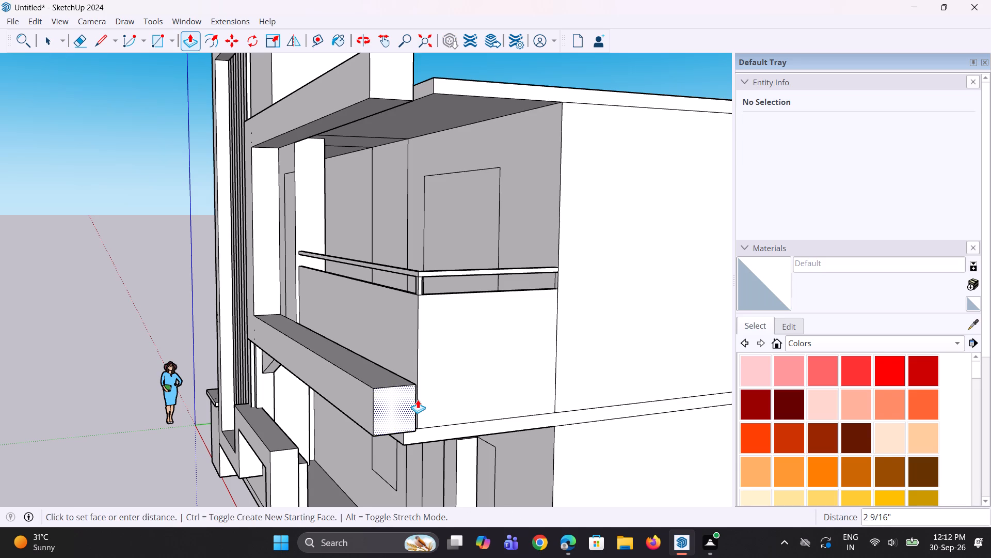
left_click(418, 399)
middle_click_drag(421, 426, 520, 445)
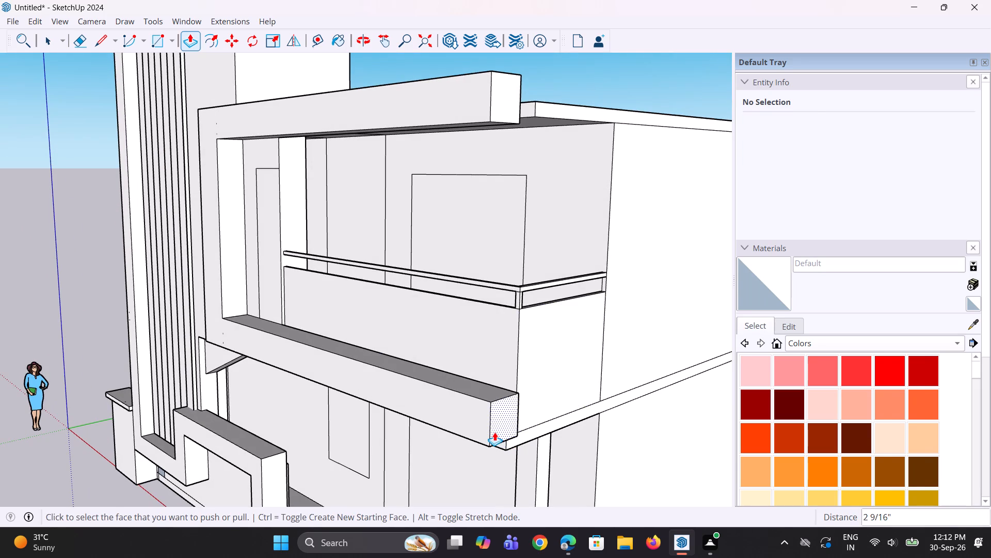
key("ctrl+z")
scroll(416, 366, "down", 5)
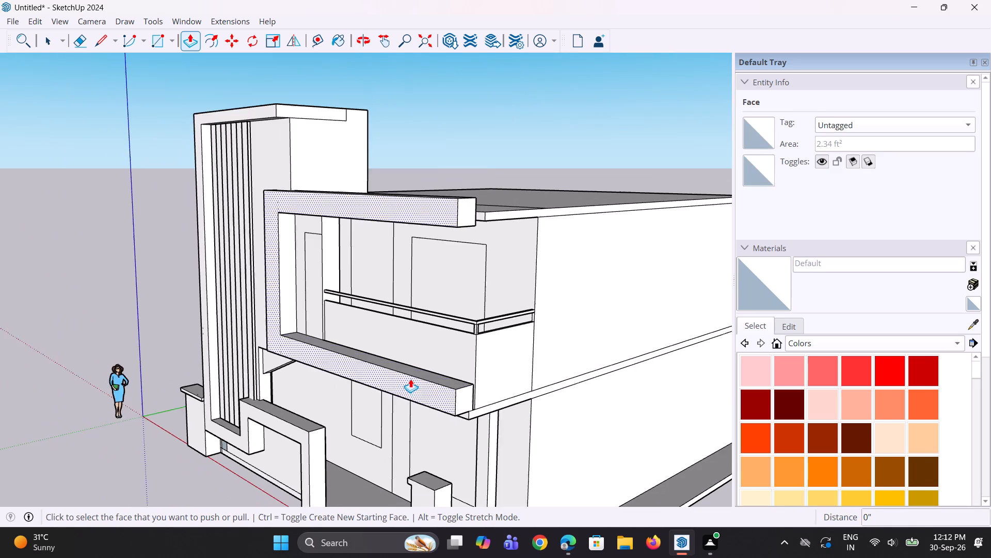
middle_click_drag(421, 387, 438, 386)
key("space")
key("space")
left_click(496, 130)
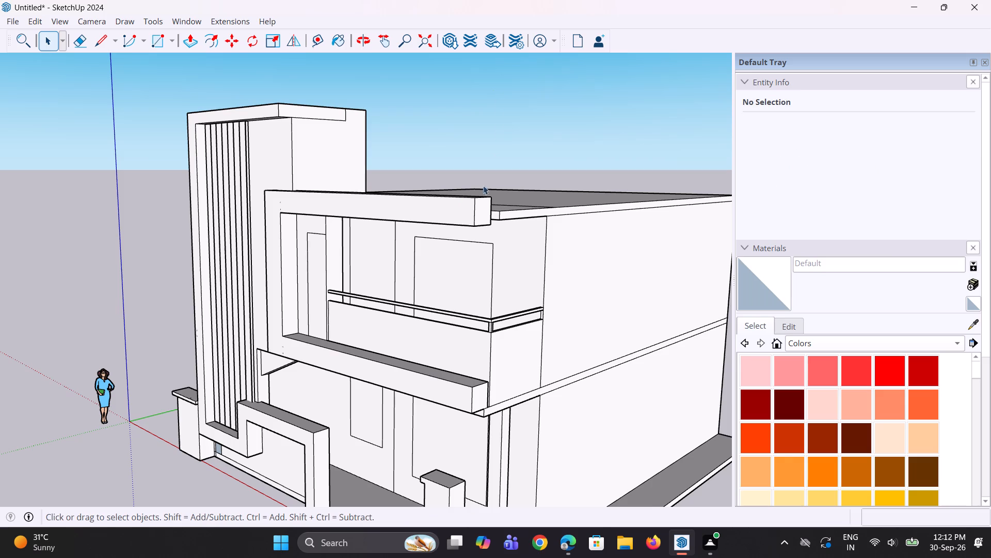
Examine the corner where the balcony frame's lower beam meets the floor slab edge, from the side and below.
middle_click_drag(394, 375, 430, 360)
scroll(502, 355, "up", 2)
middle_click_drag(518, 406, 402, 400)
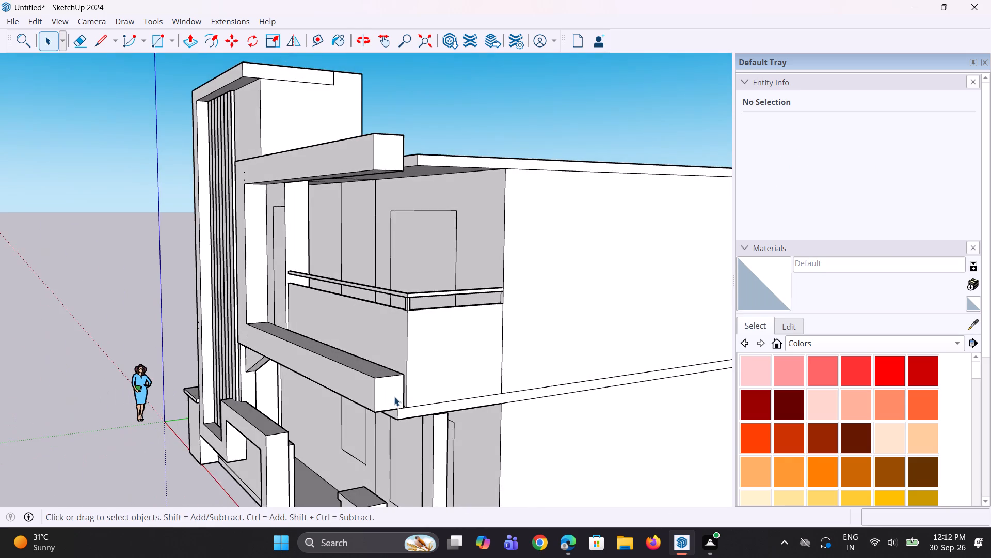
scroll(394, 400, "up", 1)
middle_click_drag(392, 429, 406, 337)
middle_click_drag(403, 347, 440, 398)
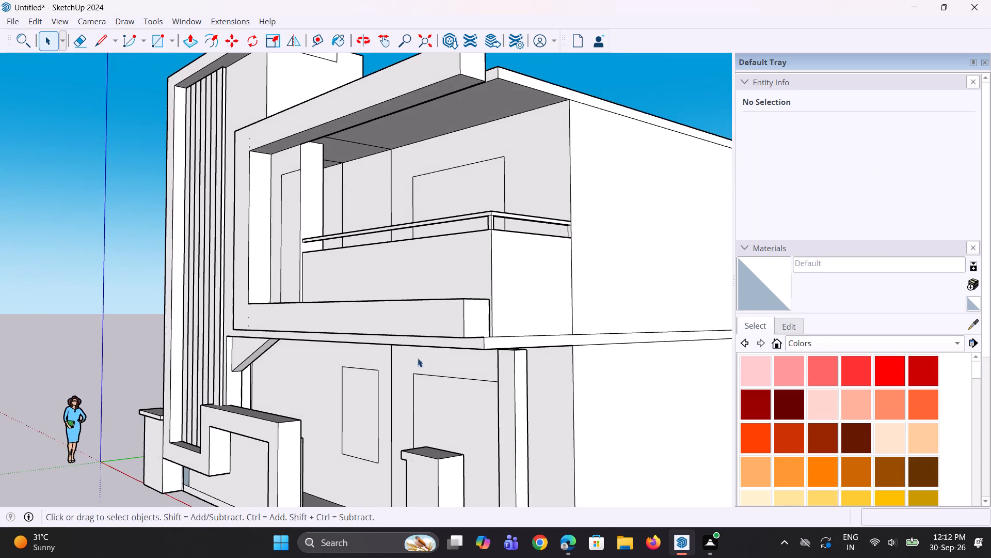
middle_click_drag(417, 357, 369, 367)
middle_click_drag(402, 358, 354, 365)
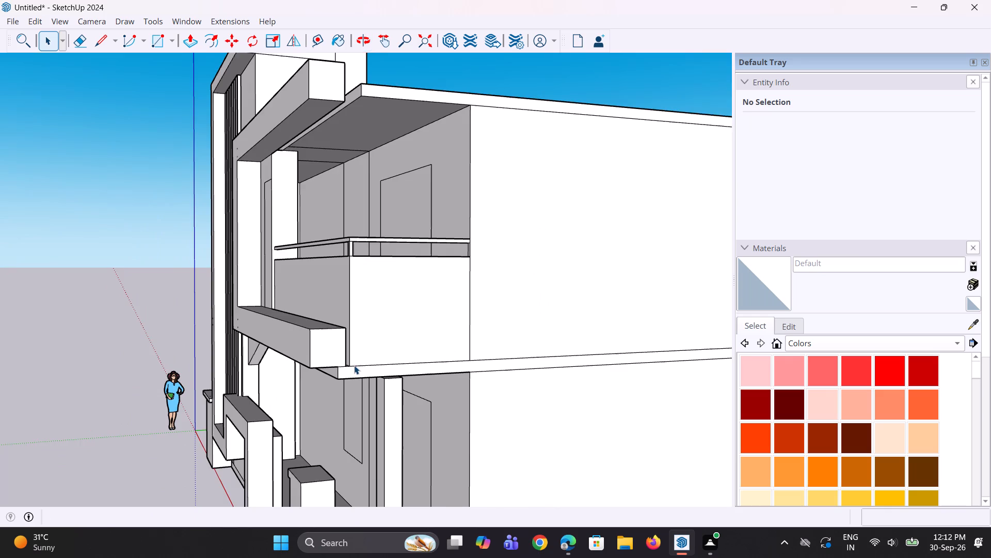
scroll(354, 365, "up", 5)
middle_click(326, 391)
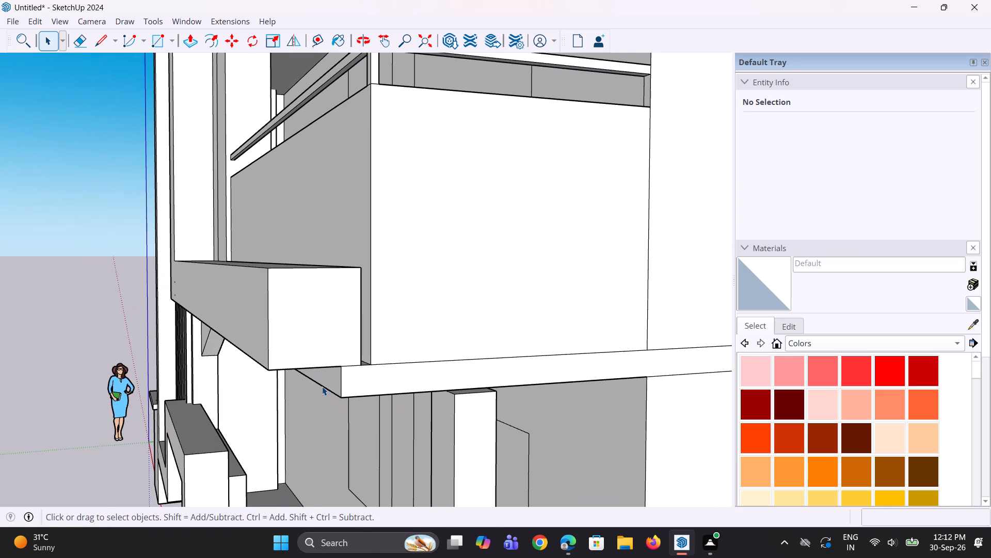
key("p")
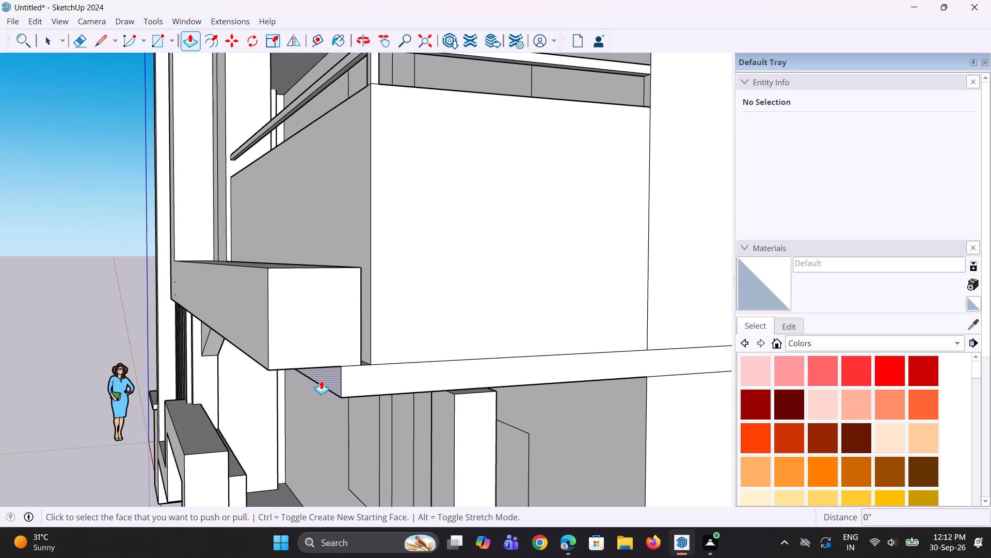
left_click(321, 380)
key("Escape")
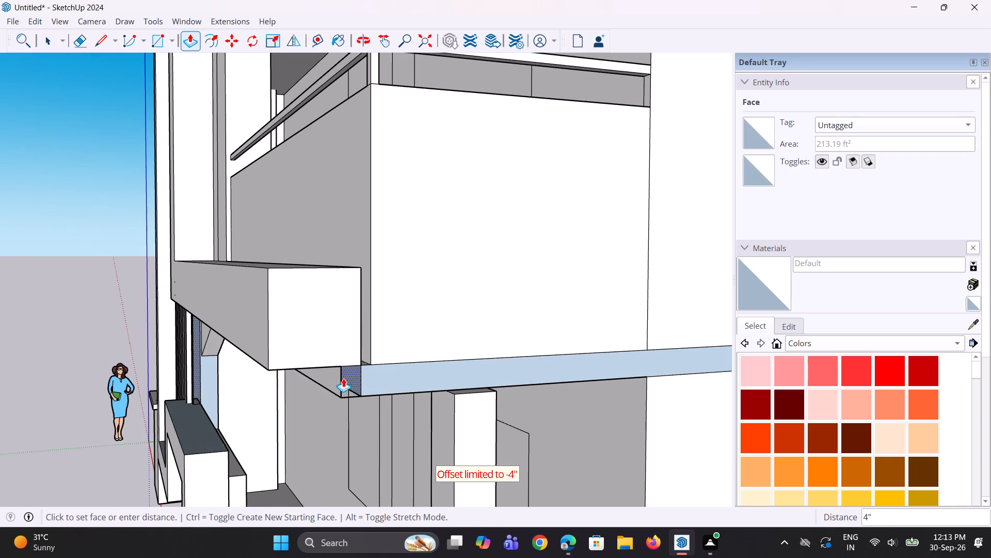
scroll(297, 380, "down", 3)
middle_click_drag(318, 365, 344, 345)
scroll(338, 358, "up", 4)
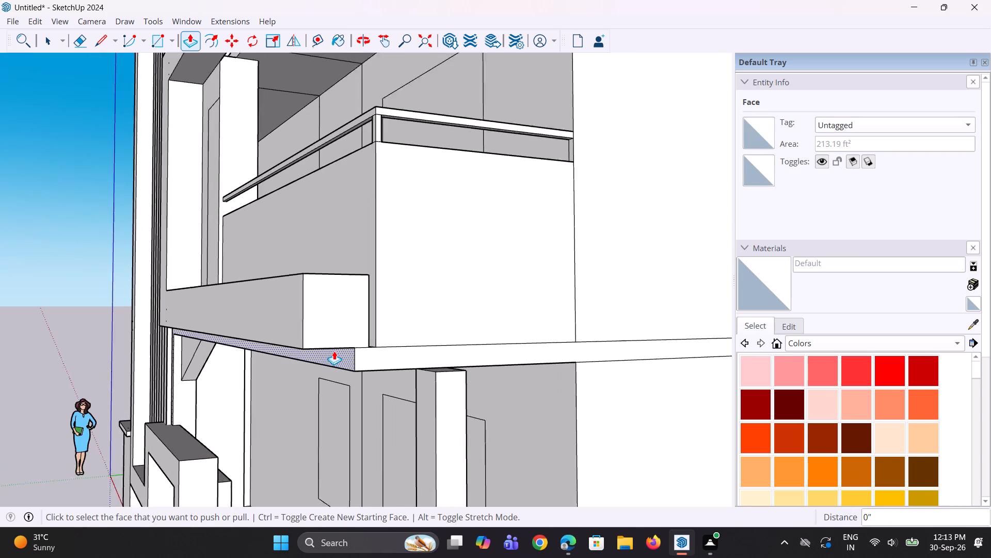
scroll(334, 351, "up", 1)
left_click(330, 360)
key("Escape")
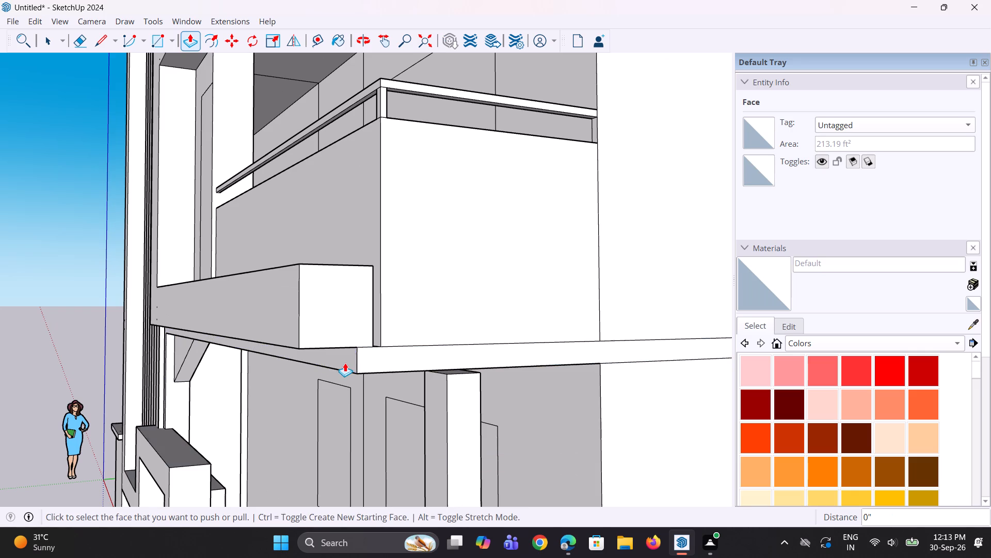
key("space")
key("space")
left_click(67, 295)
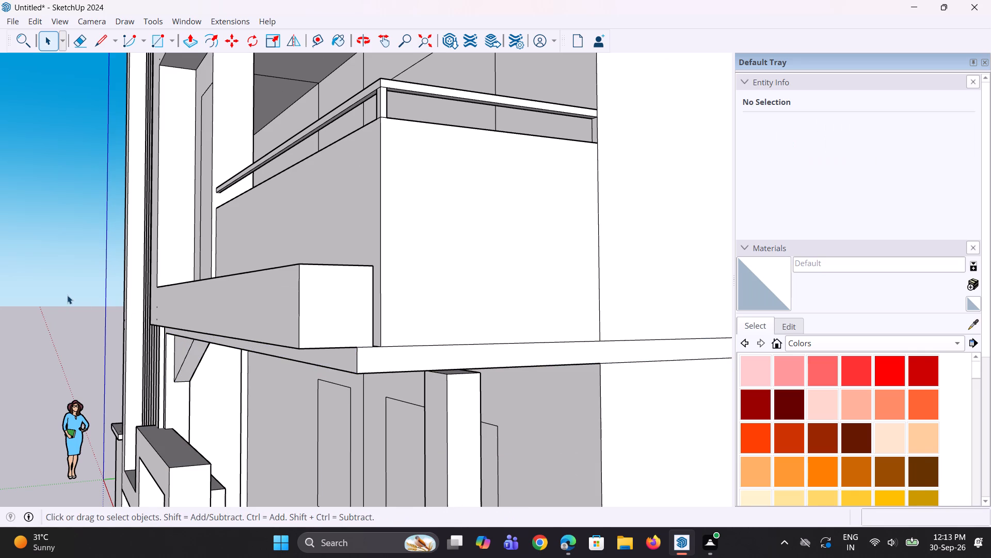
Push/Pull the top face of the porch column up 1 1/4" to meet the underside of the floor slab.
scroll(118, 360, "down", 3)
middle_click_drag(267, 367, 293, 377)
scroll(295, 365, "down", 4)
middle_click(295, 365)
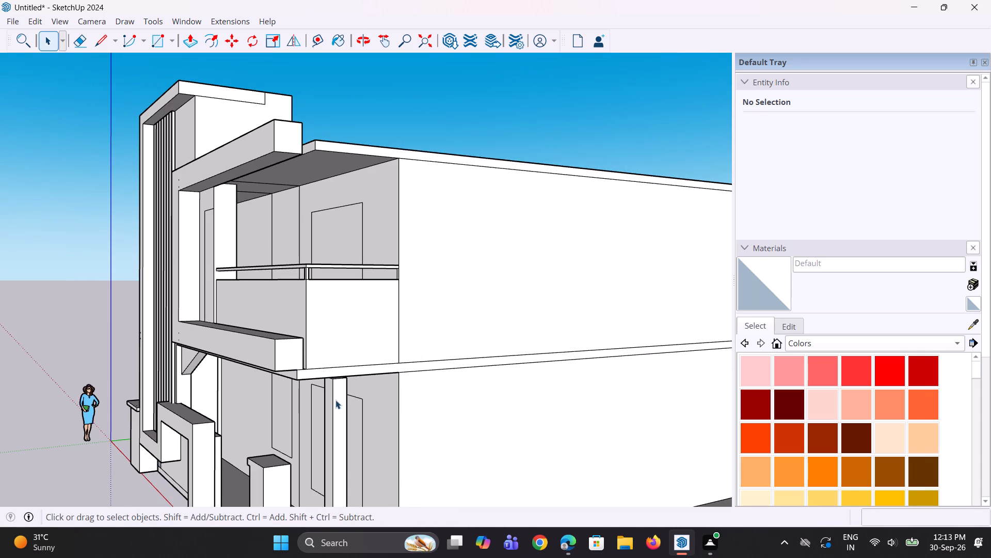
scroll(340, 402, "up", 2)
middle_click_drag(341, 398, 342, 376)
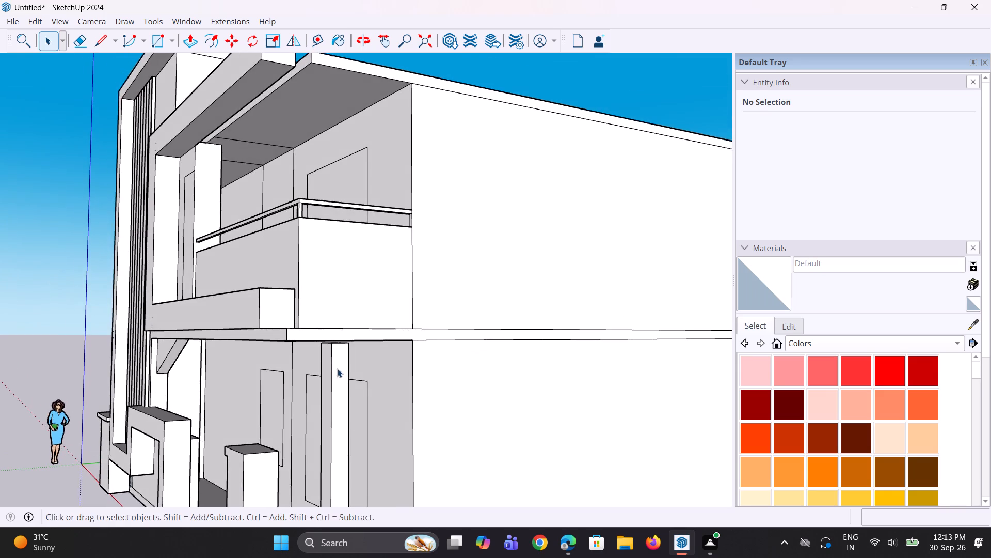
scroll(336, 367, "up", 2)
middle_click_drag(329, 340, 339, 366)
scroll(341, 350, "up", 8)
middle_click_drag(333, 371, 333, 363)
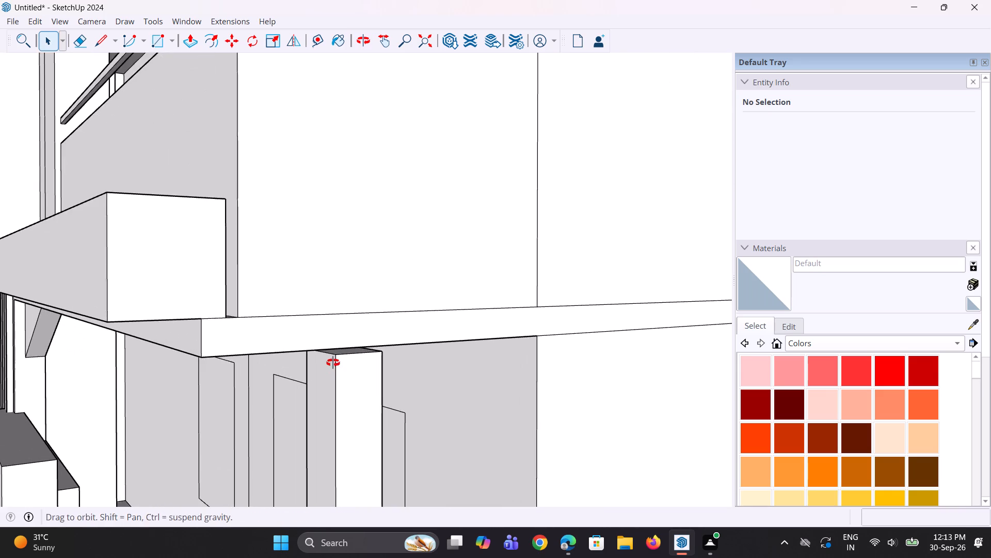
middle_click_drag(333, 363, 330, 358)
scroll(330, 358, "up", 5)
key("p")
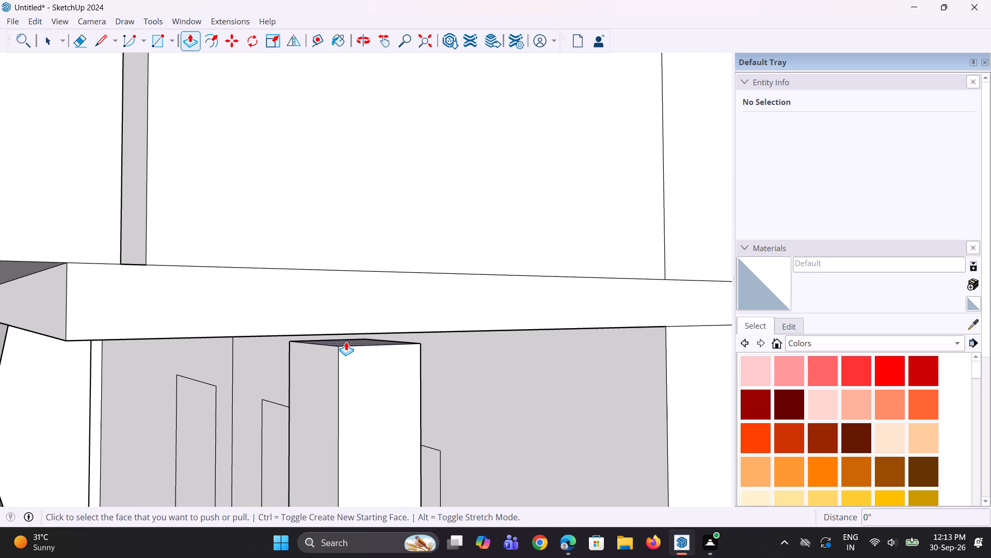
left_click(350, 342)
left_click(356, 332)
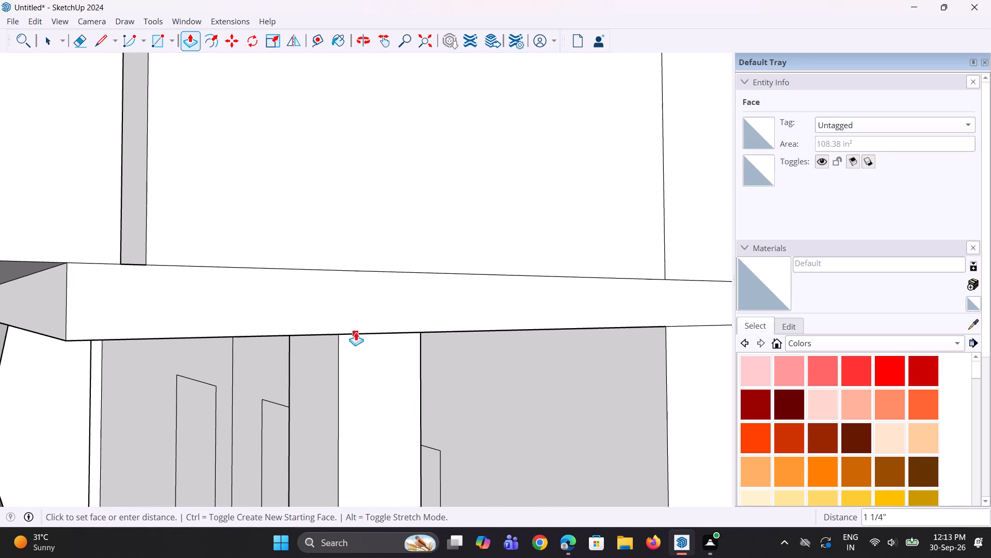
scroll(344, 342, "down", 8)
key("space")
key("space")
Examine the whole house from the front corner, including the porch column between the floor slab and the plinth.
scroll(334, 343, "down", 12)
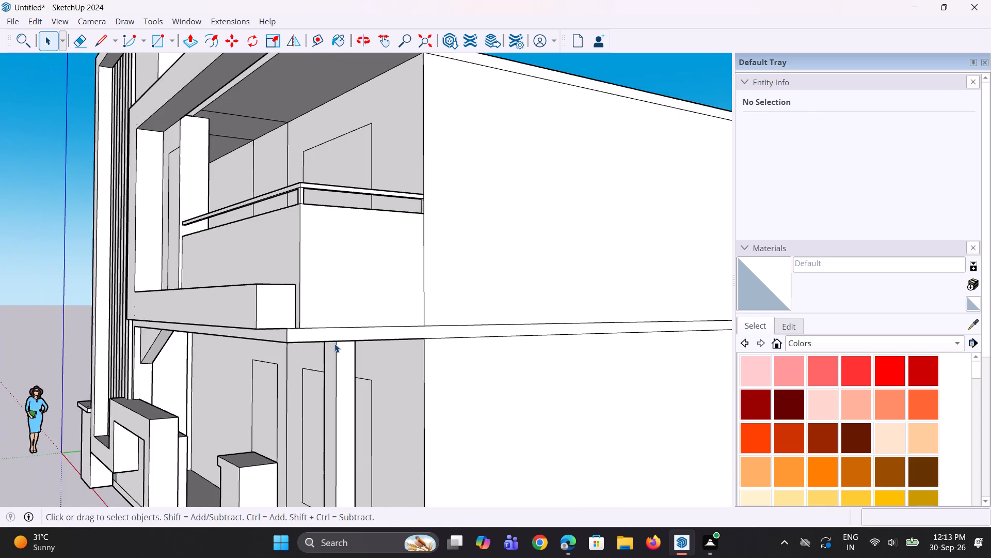
scroll(334, 344, "down", 3)
middle_click_drag(342, 354, 417, 385)
left_click(472, 156)
scroll(378, 277, "down", 4)
middle_click_drag(391, 289, 470, 311)
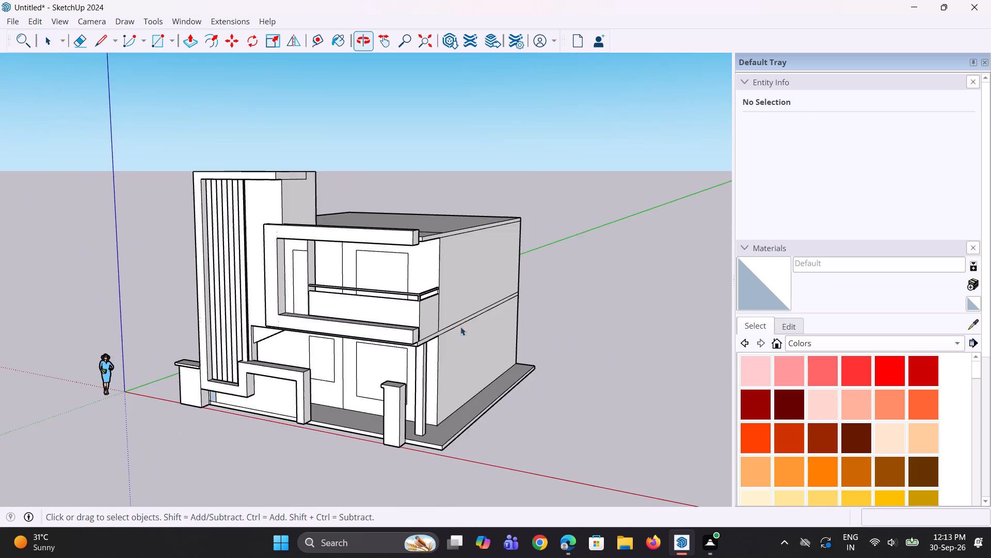
scroll(398, 423, "up", 3)
middle_click_drag(401, 441, 424, 436)
scroll(393, 427, "up", 2)
middle_click_drag(441, 432, 444, 431)
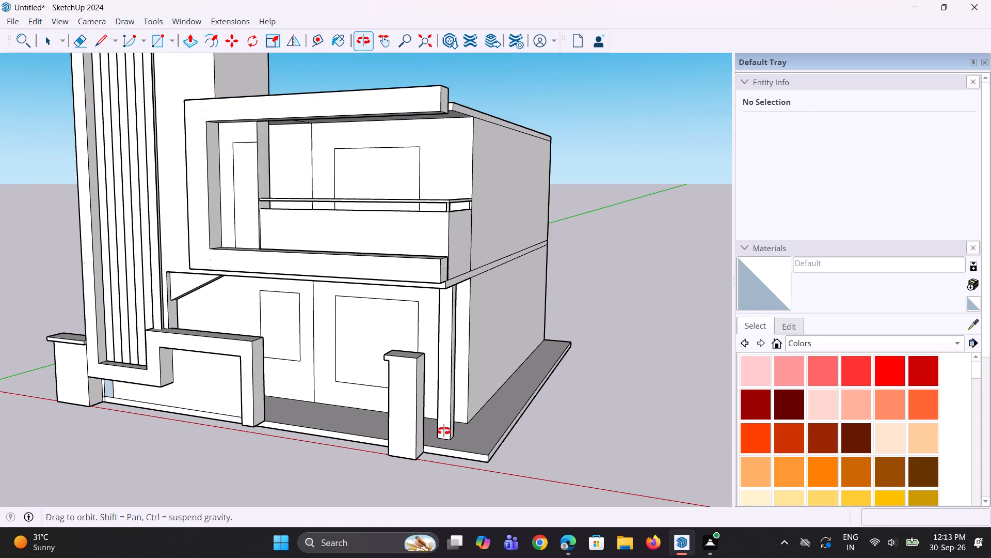
middle_click_drag(444, 431, 461, 424)
scroll(380, 397, "down", 3)
middle_click_drag(186, 415, 188, 415)
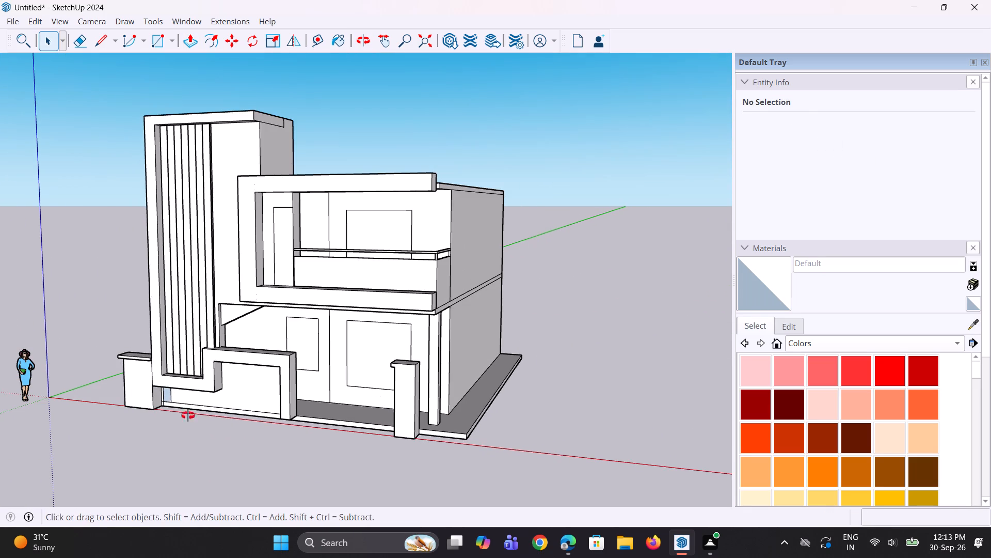
middle_click_drag(188, 415, 232, 405)
Examine the base of the tower, around the stepped frame, the low wall pier and the reversed face beneath the louvres.
scroll(153, 424, "up", 3)
middle_click_drag(156, 417, 159, 407)
scroll(155, 416, "up", 3)
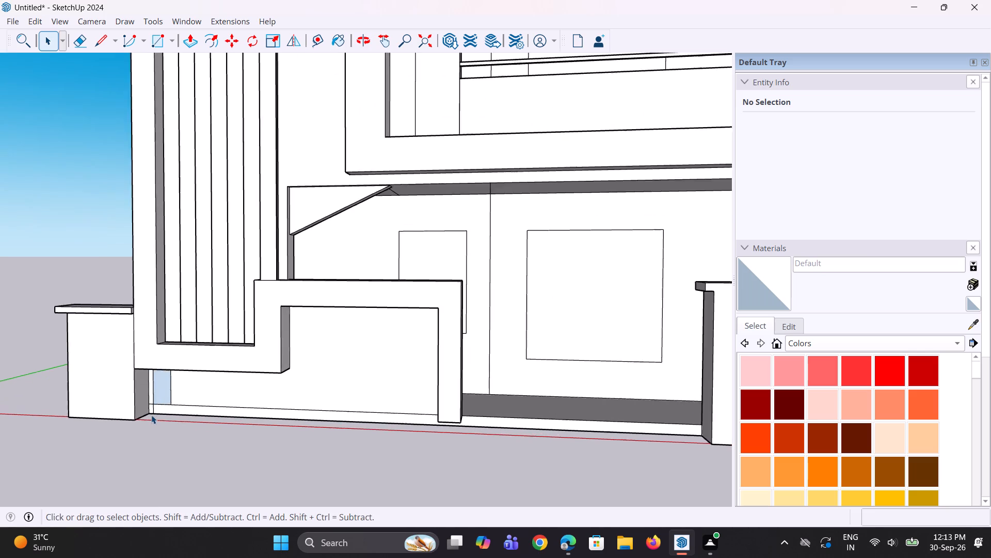
scroll(151, 415, "up", 6)
middle_click_drag(151, 413, 152, 393)
scroll(151, 399, "up", 1)
scroll(153, 390, "down", 3)
middle_click_drag(161, 390, 169, 371)
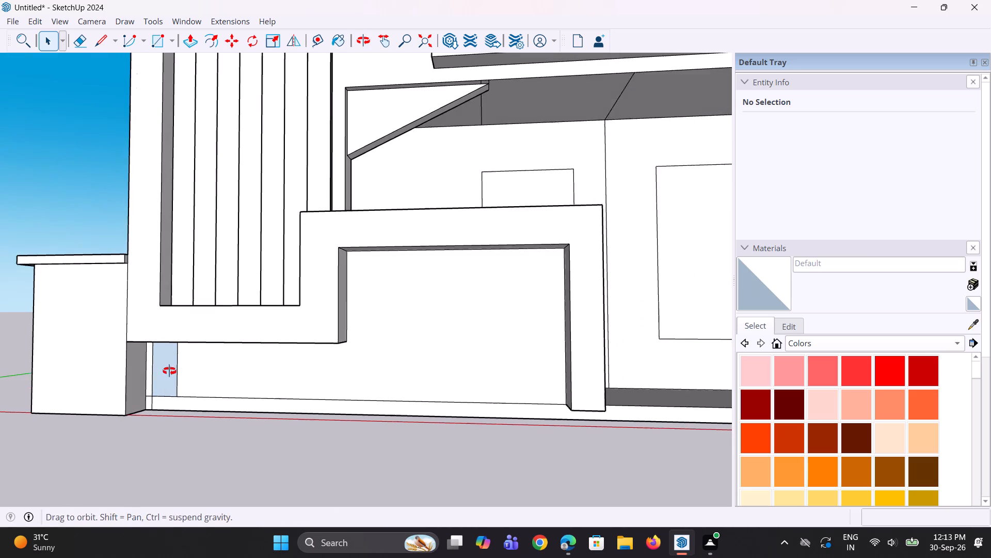
middle_click_drag(169, 371, 174, 349)
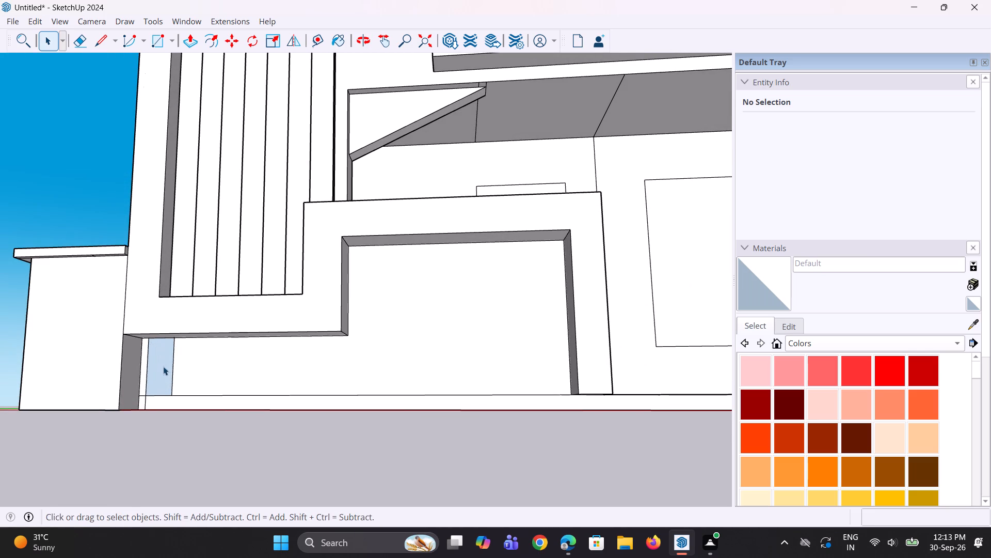
scroll(163, 366, "down", 2)
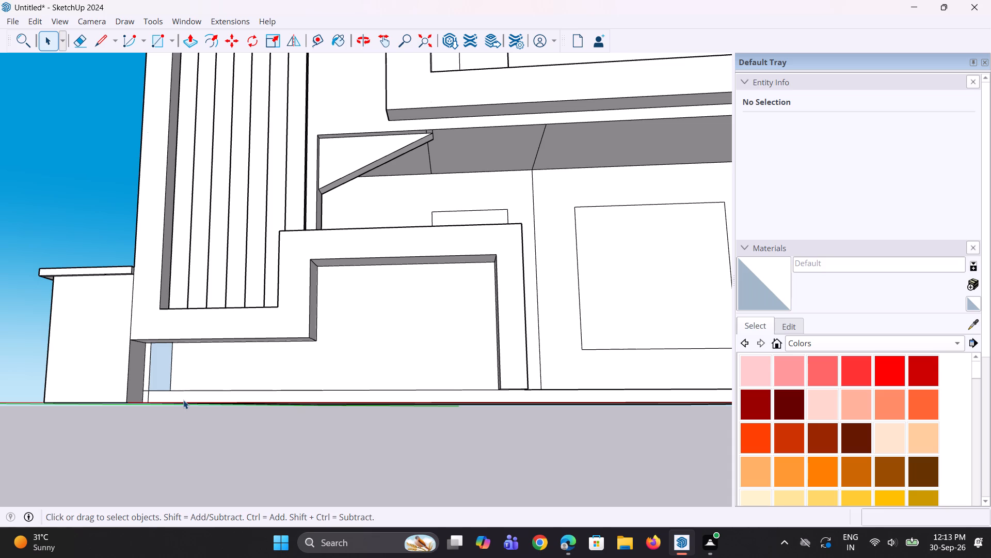
scroll(188, 406, "down", 6)
middle_click_drag(199, 386, 199, 427)
scroll(154, 391, "up", 2)
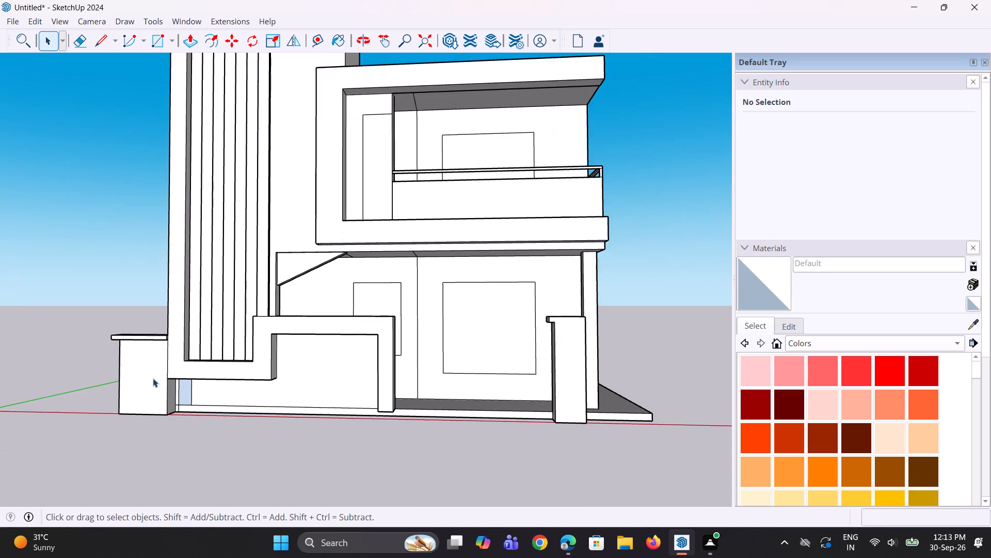
scroll(153, 378, "up", 1)
middle_click_drag(153, 378, 153, 331)
scroll(180, 393, "up", 4)
middle_click_drag(174, 378, 173, 369)
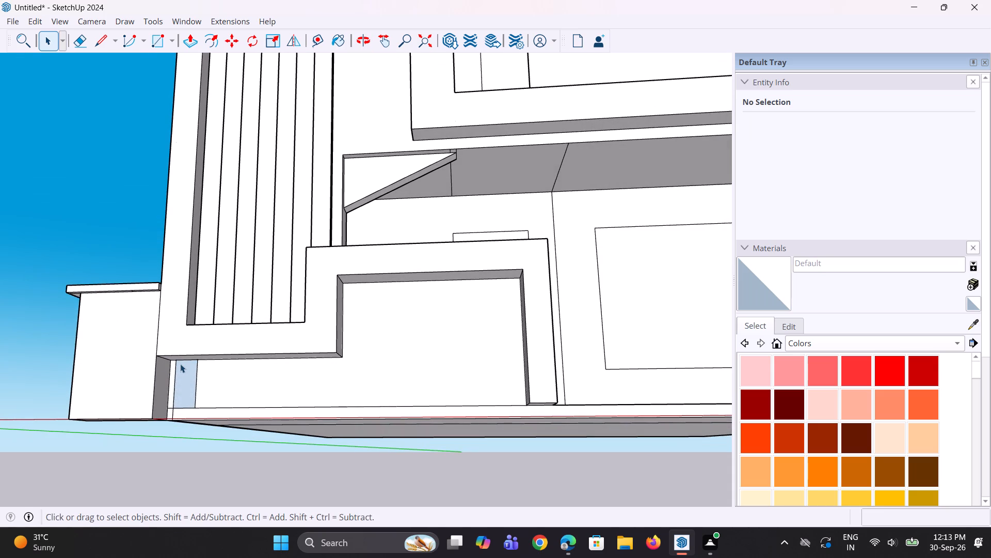
scroll(179, 364, "down", 1)
scroll(179, 364, "up", 1)
scroll(179, 364, "down", 1)
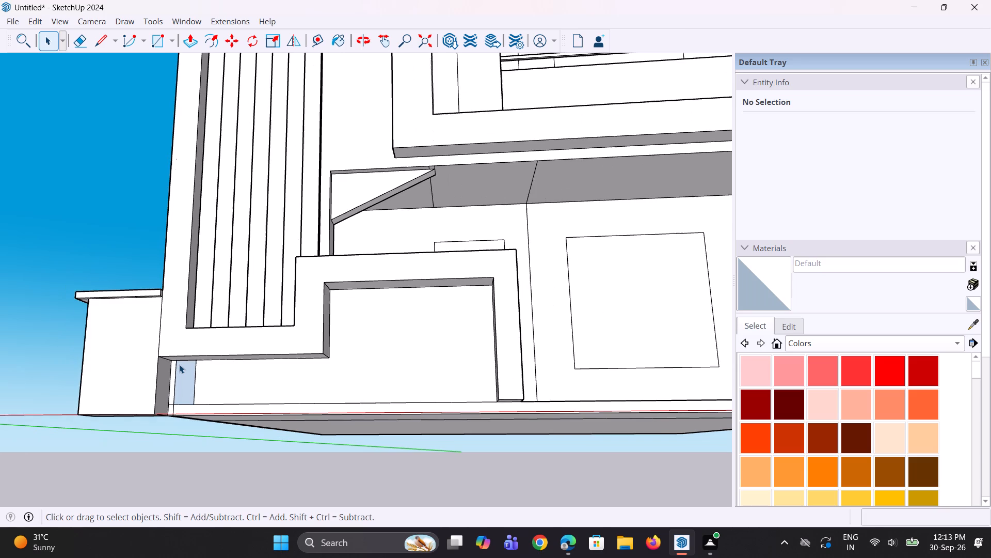
scroll(179, 364, "up", 1)
scroll(179, 364, "down", 1)
scroll(179, 364, "up", 1)
scroll(179, 364, "down", 5)
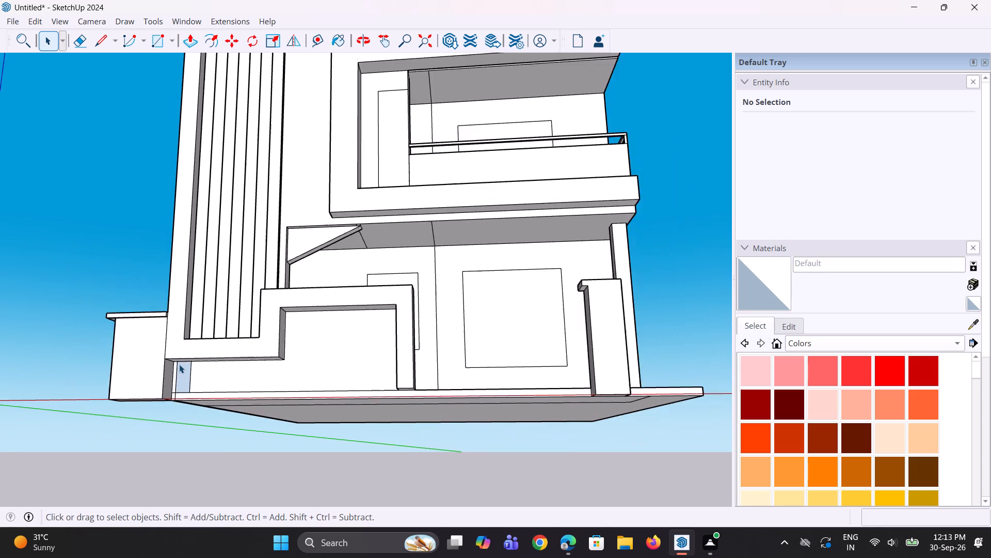
scroll(179, 364, "down", 6)
Examine the full front facade, including the tower's louvres and the balcony frame.
middle_click_drag(195, 413, 205, 521)
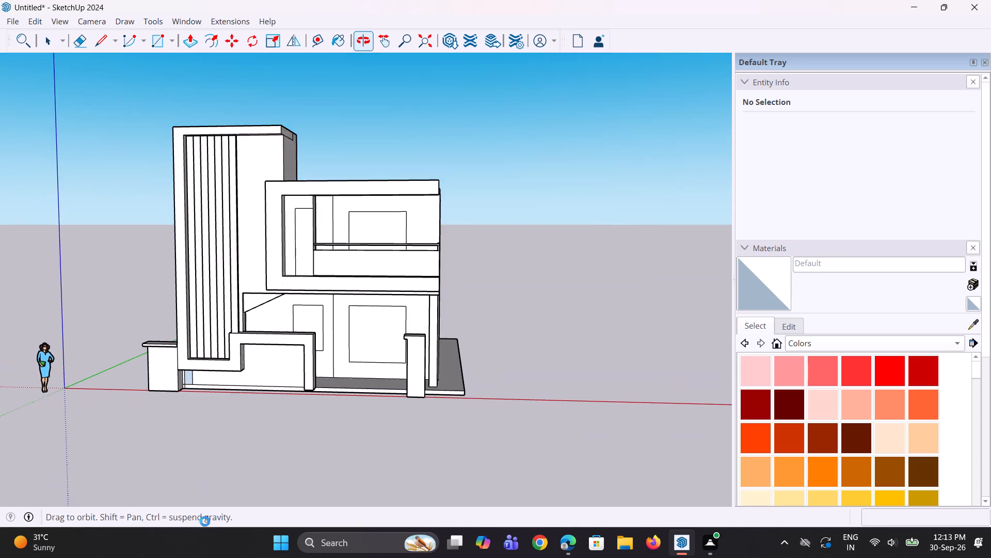
middle_click_drag(205, 521, 206, 520)
scroll(178, 301, "up", 5)
scroll(210, 332, "up", 1)
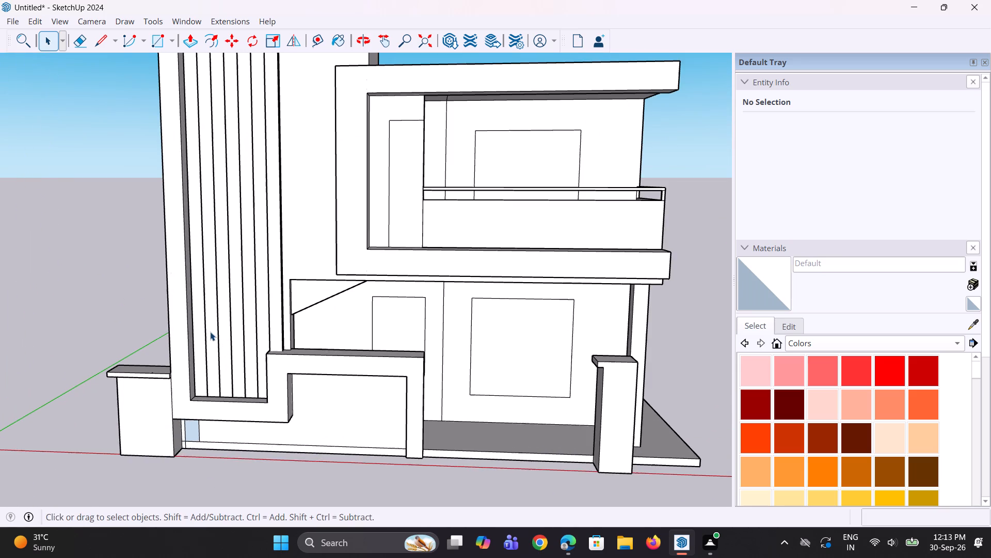
scroll(210, 332, "down", 6)
scroll(206, 137, "up", 2)
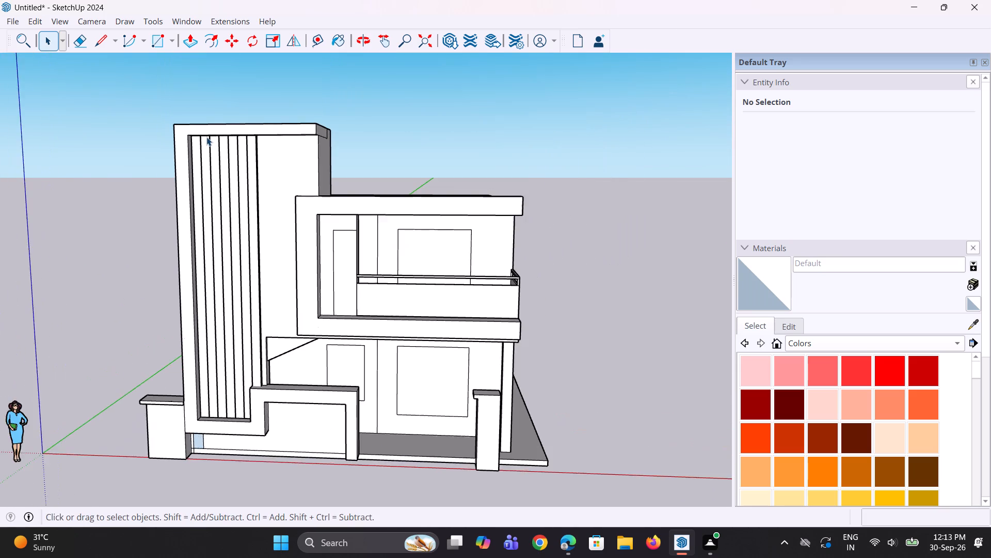
scroll(206, 137, "up", 1)
middle_click_drag(205, 146, 230, 149)
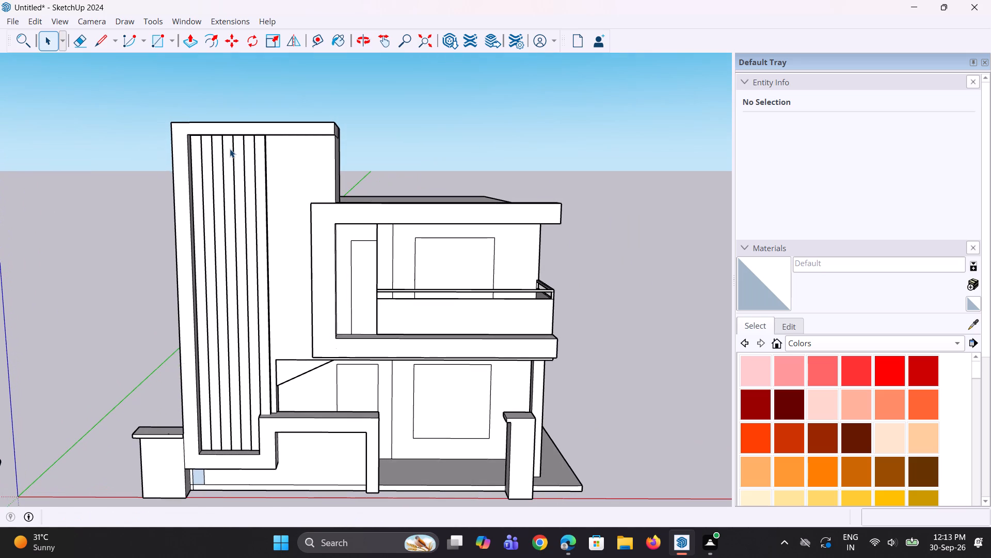
scroll(230, 149, "up", 1)
scroll(230, 149, "down", 1)
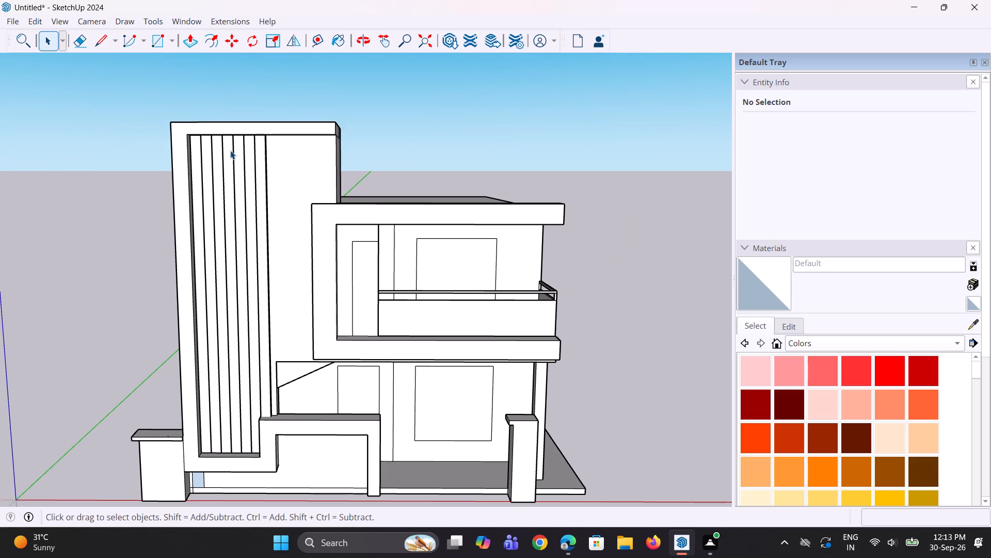
scroll(241, 145, "down", 1)
middle_click_drag(305, 251, 290, 237)
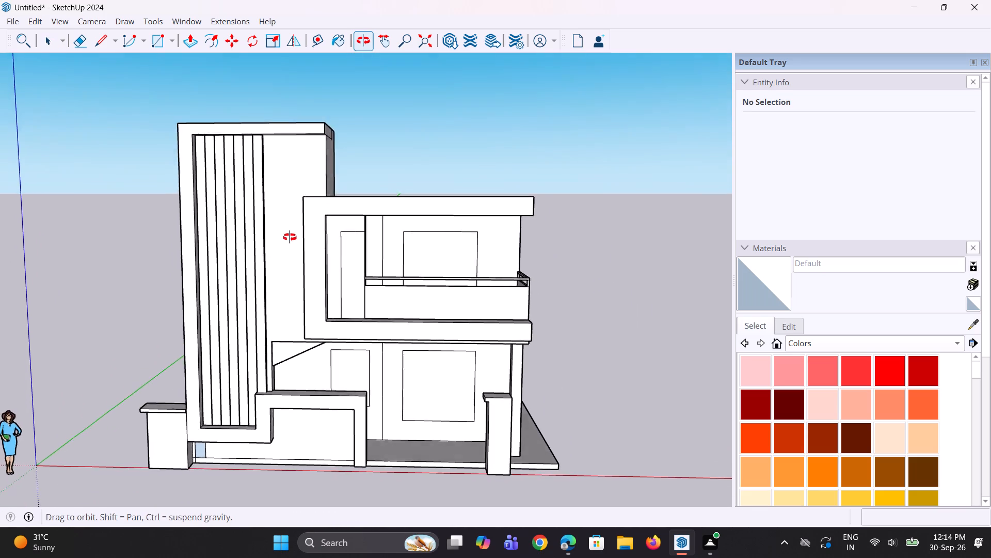
middle_click_drag(290, 237, 295, 252)
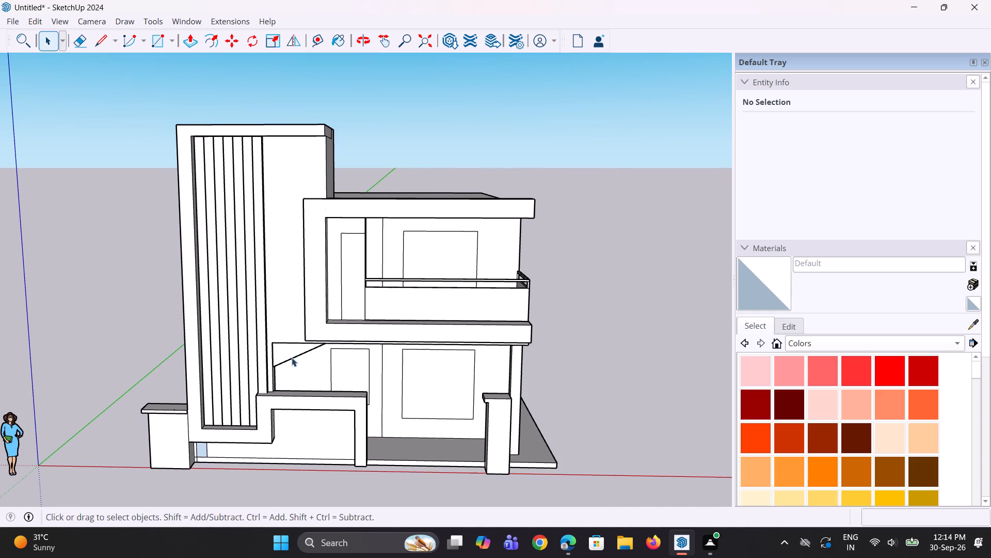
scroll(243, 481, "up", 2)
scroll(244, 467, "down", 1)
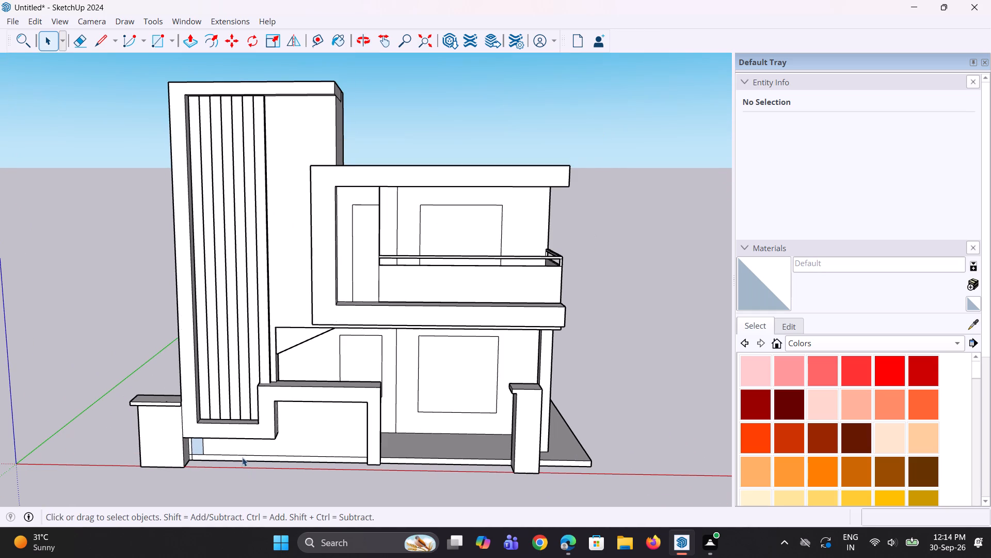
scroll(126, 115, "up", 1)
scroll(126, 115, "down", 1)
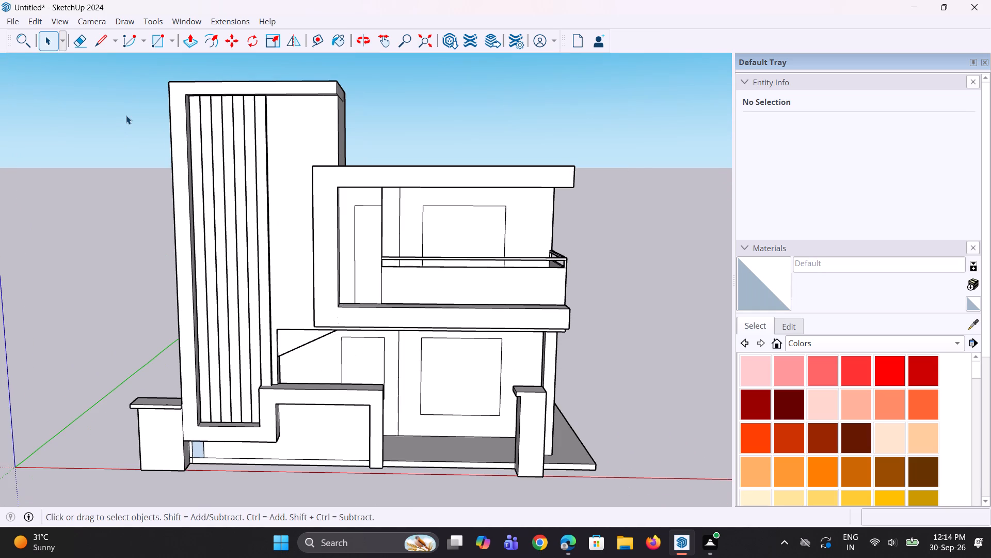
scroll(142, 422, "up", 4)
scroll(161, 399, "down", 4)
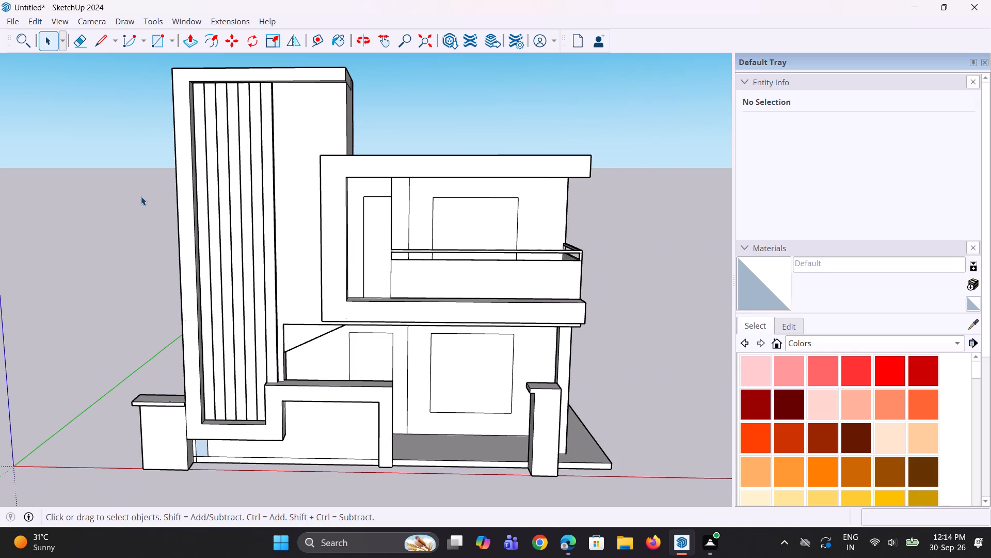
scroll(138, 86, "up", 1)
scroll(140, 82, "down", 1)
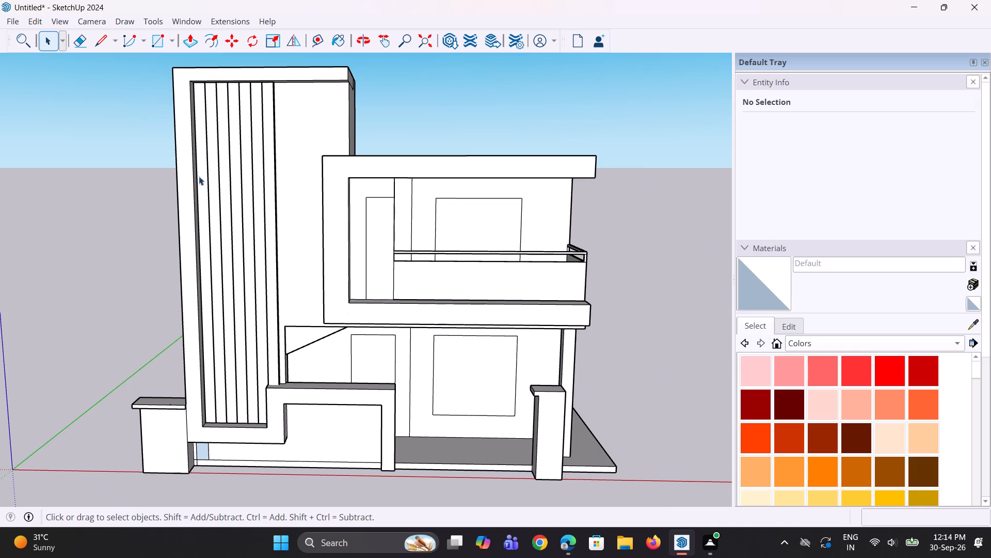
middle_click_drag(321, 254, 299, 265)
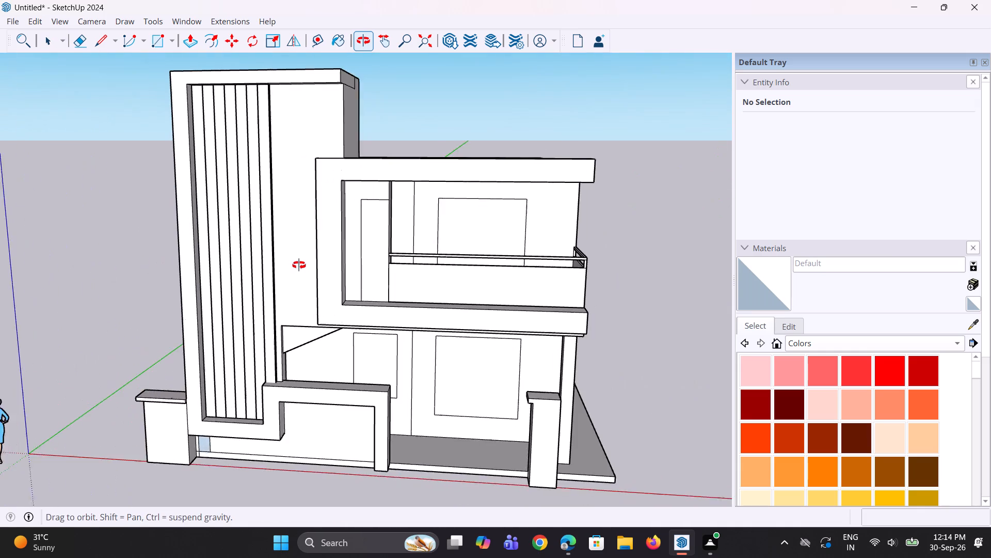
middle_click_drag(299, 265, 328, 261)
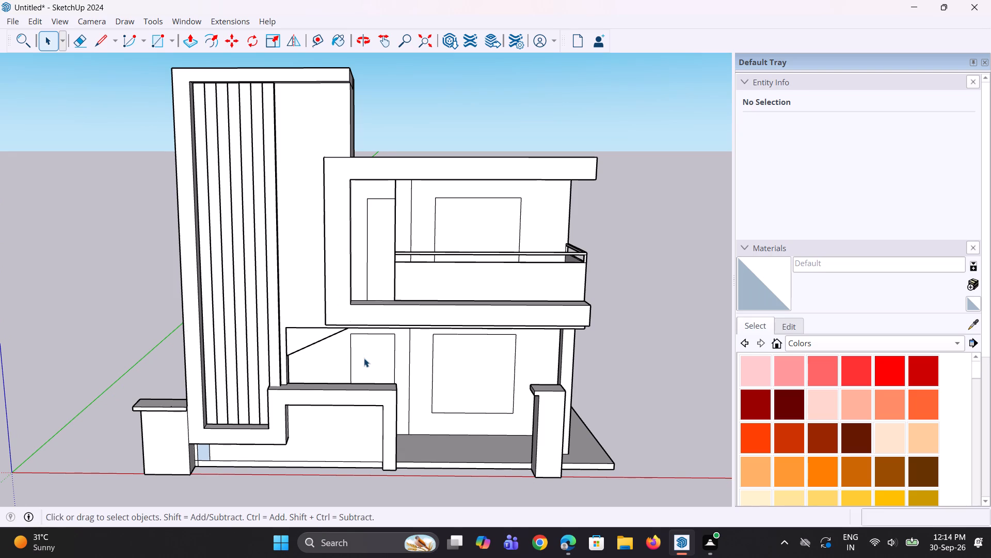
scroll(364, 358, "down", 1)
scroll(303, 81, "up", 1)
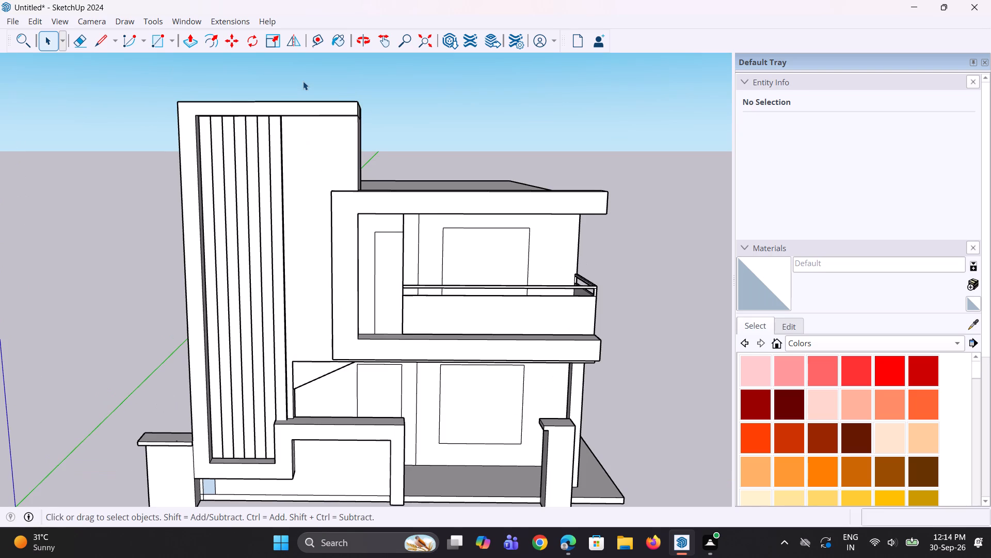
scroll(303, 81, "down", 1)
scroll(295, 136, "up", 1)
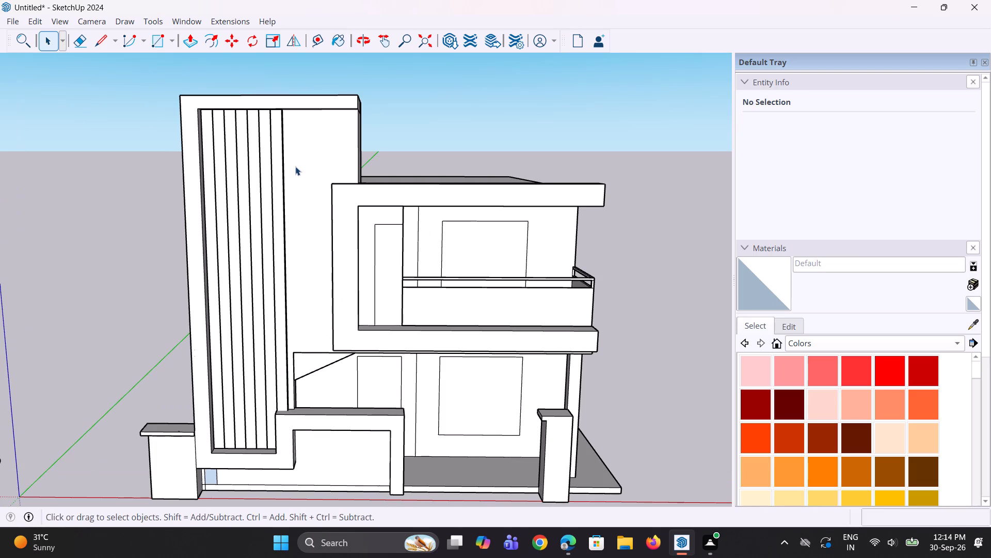
Examine the tower's front, closing in on the end louvre where it meets the plain wall beside the balcony frame.
middle_click(295, 166)
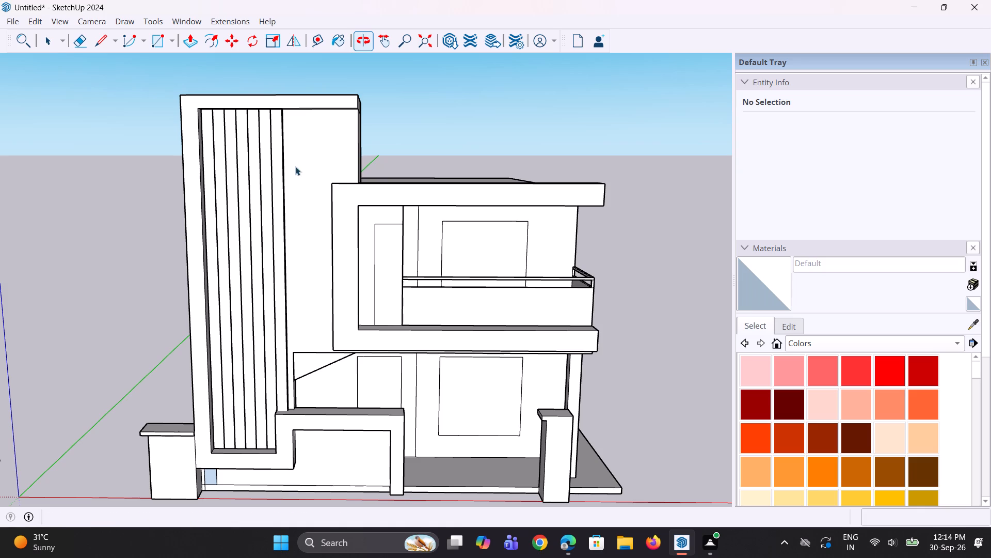
middle_click_drag(310, 285, 314, 276)
scroll(314, 273, "down", 1)
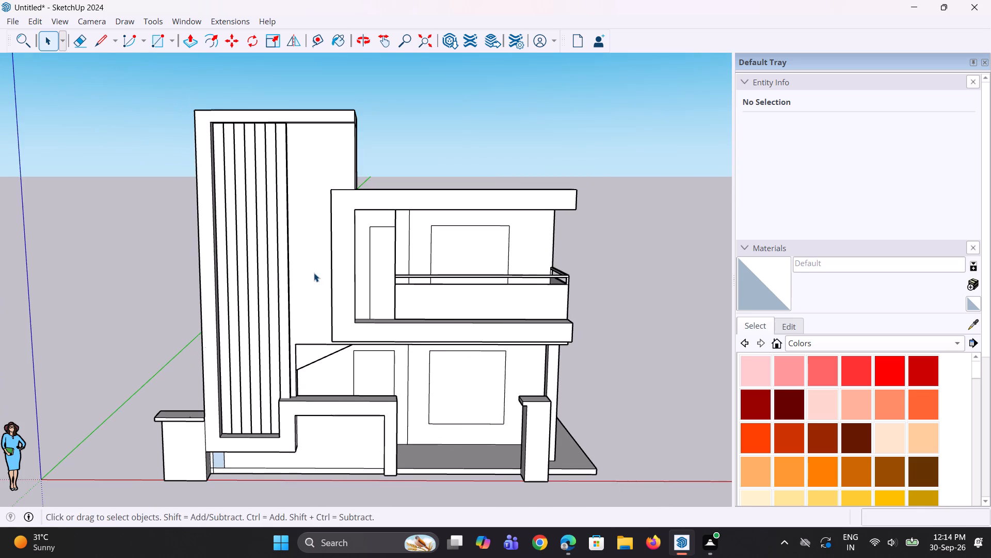
middle_click_drag(313, 274, 310, 266)
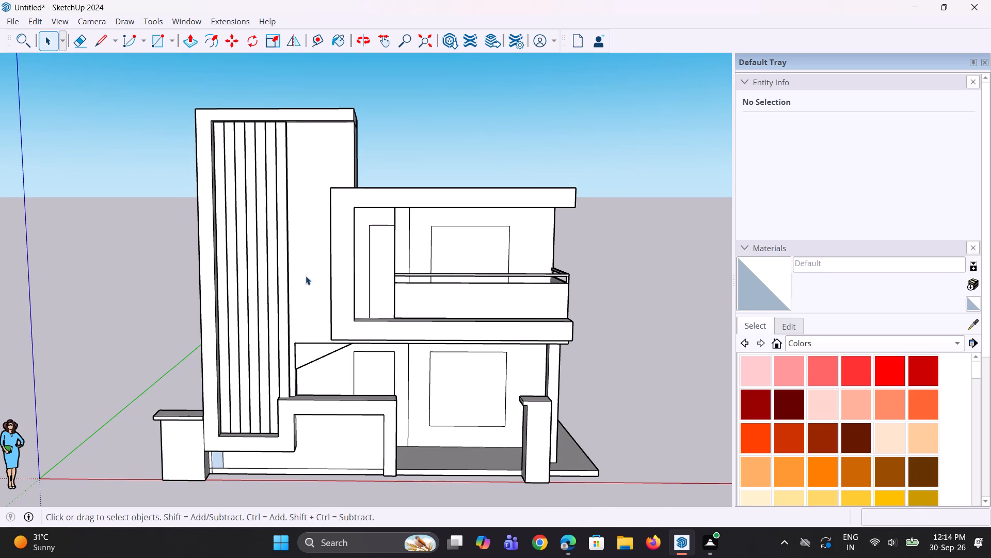
middle_click_drag(293, 299, 271, 300)
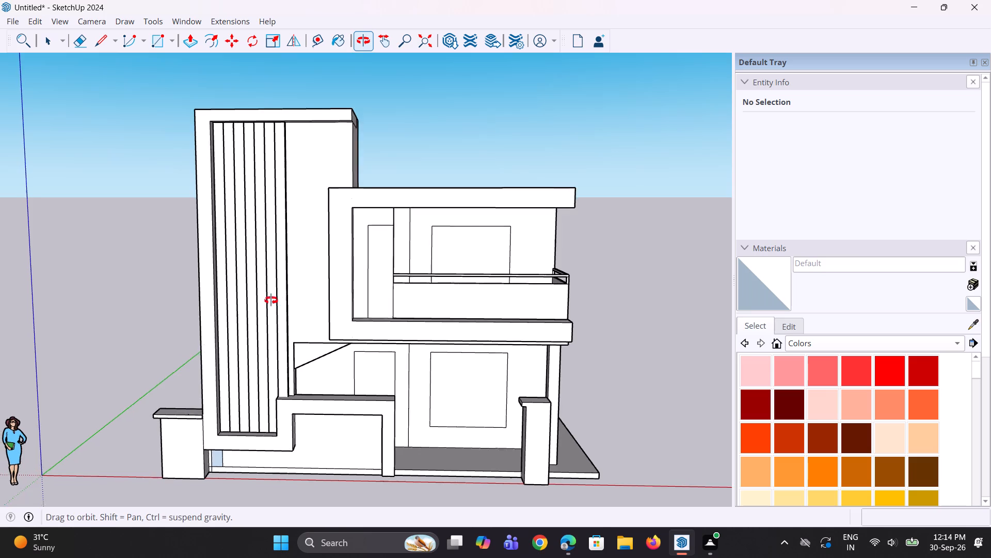
middle_click_drag(271, 300, 251, 301)
scroll(283, 298, "up", 5)
middle_click_drag(291, 301, 218, 311)
scroll(281, 313, "up", 3)
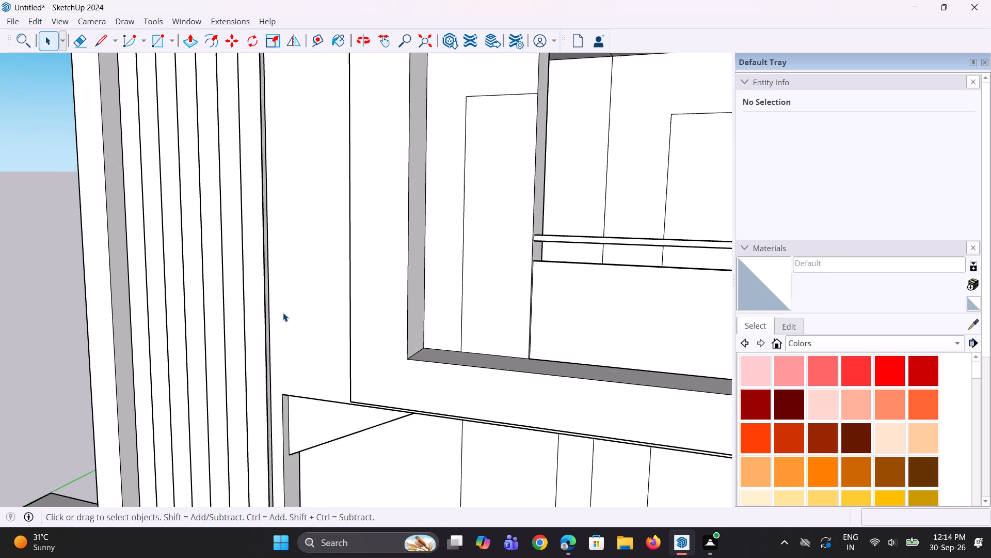
scroll(283, 313, "up", 14)
left_click(271, 297)
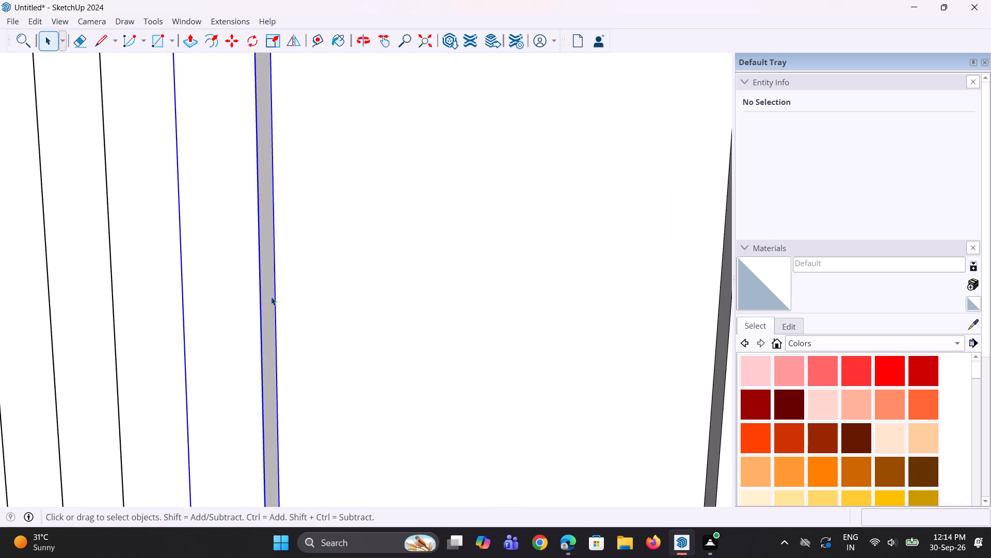
scroll(271, 297, "down", 20)
scroll(271, 297, "down", 1)
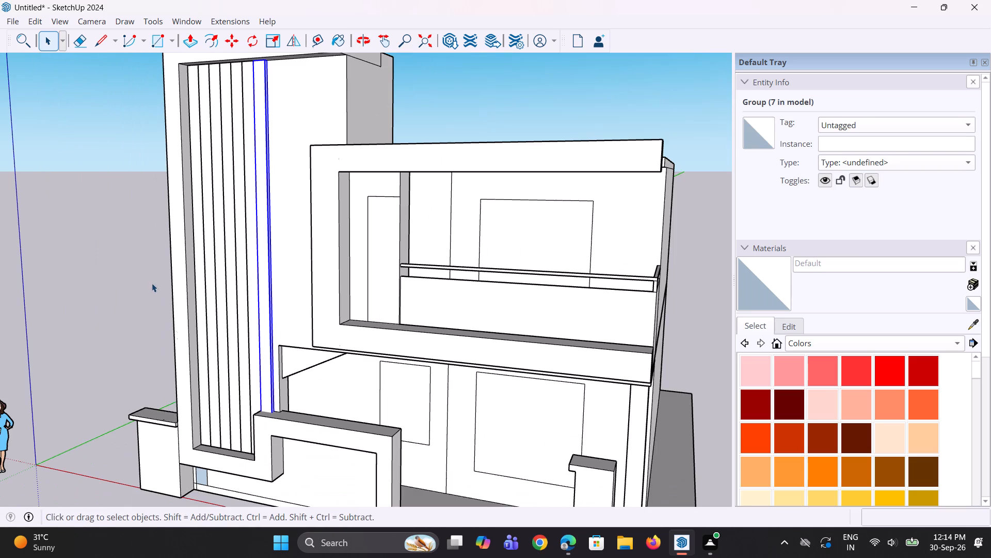
left_click(149, 284)
Examine the whole facade from straight ahead and from the front corner, including the balcony frame, railing and stepped frame.
middle_click_drag(149, 284, 262, 284)
scroll(262, 284, "down", 2)
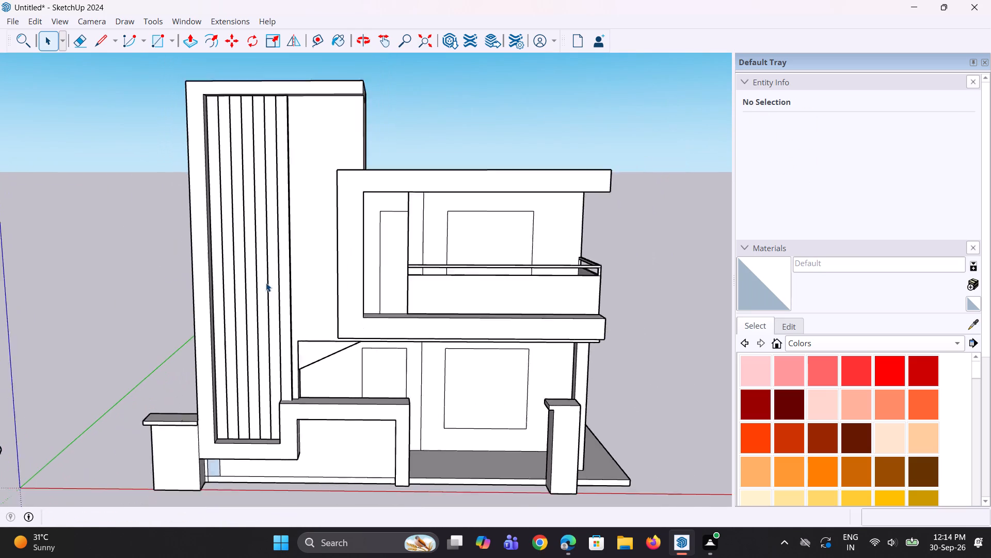
scroll(266, 283, "down", 1)
middle_click_drag(269, 281, 281, 250)
scroll(370, 96, "up", 1)
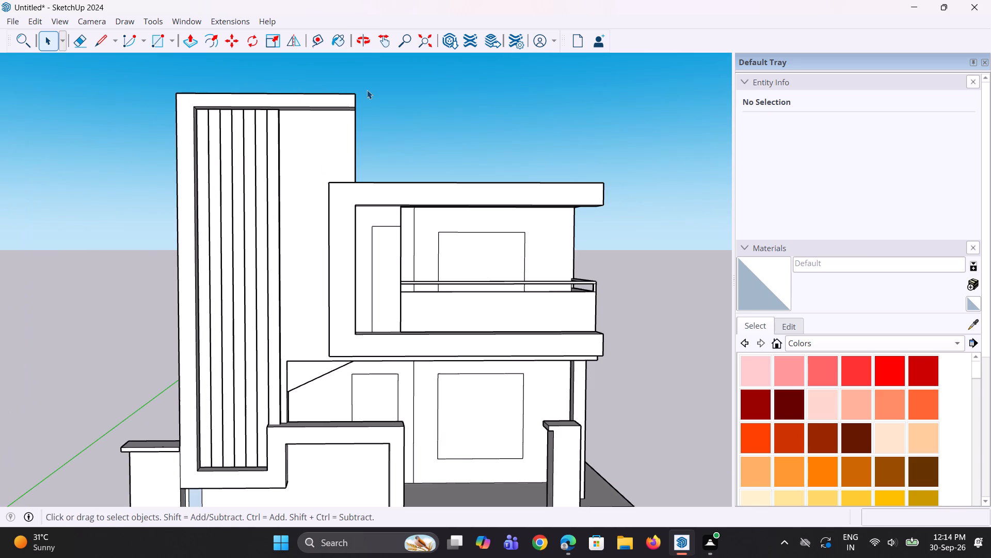
scroll(367, 90, "down", 1)
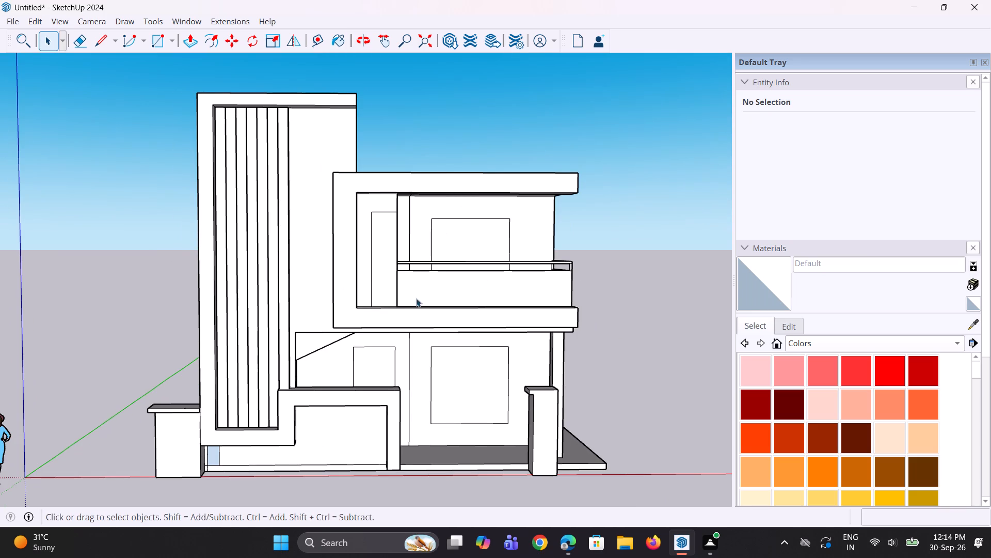
middle_click_drag(456, 290, 389, 284)
scroll(395, 315, "up", 2)
middle_click_drag(398, 355, 413, 410)
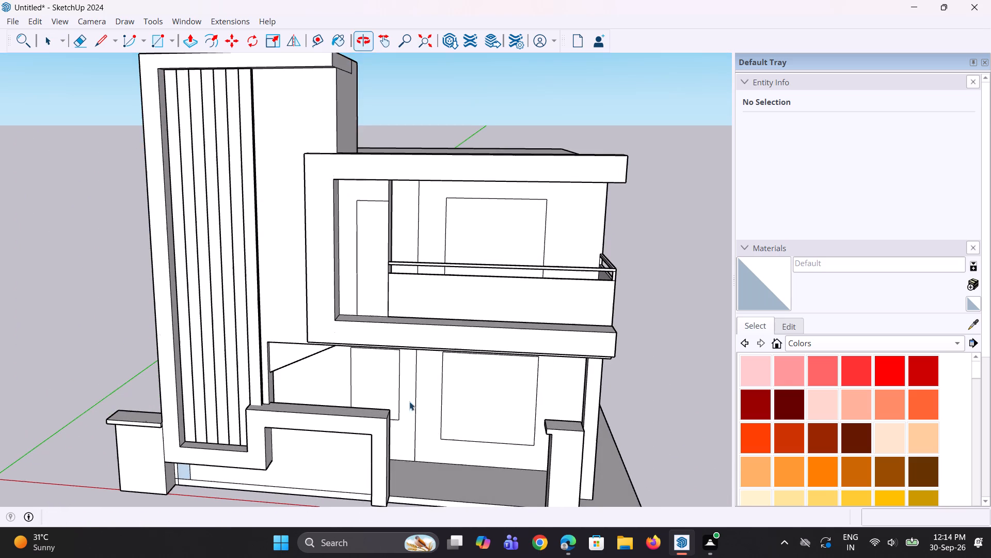
scroll(388, 304, "up", 1)
middle_click_drag(398, 318, 371, 307)
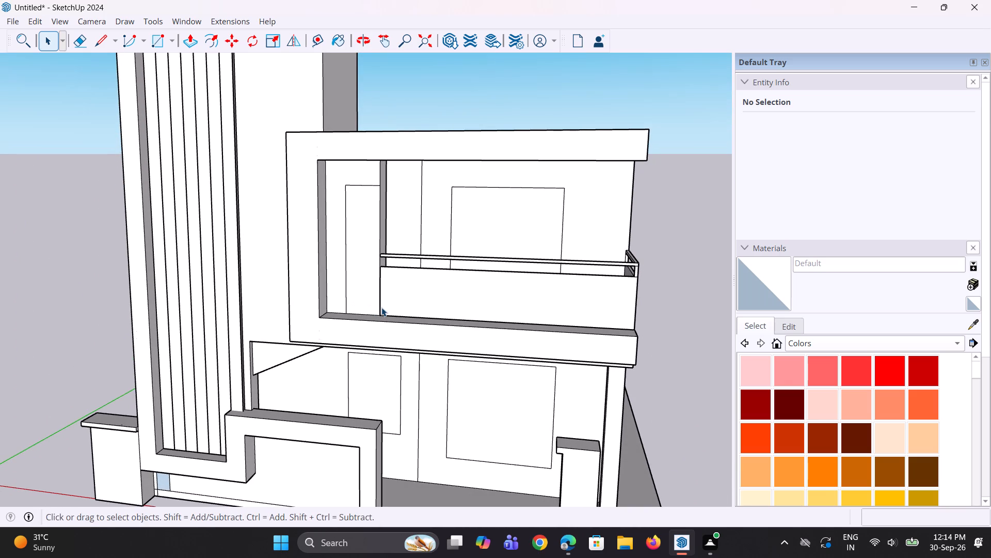
scroll(392, 307, "down", 1)
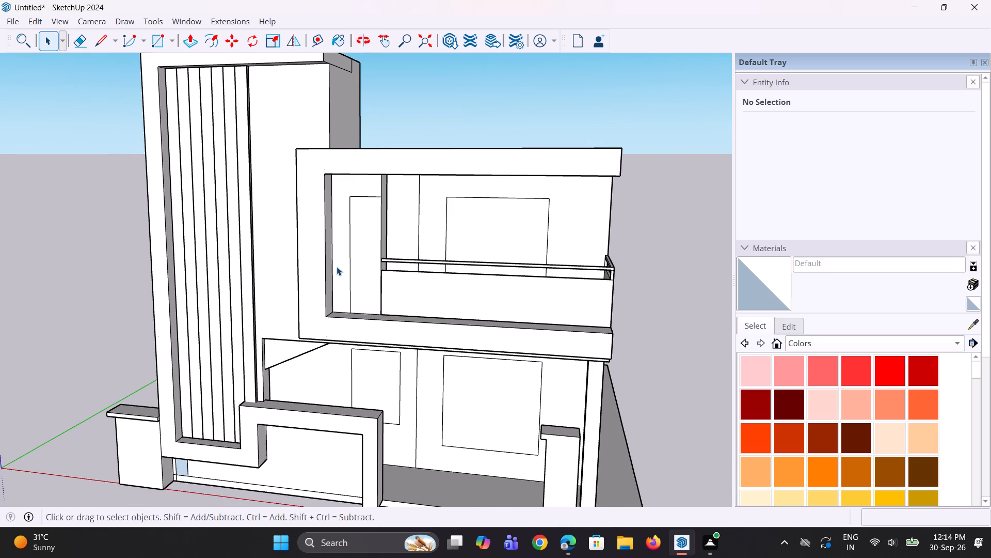
scroll(338, 262, "down", 1)
middle_click(365, 263)
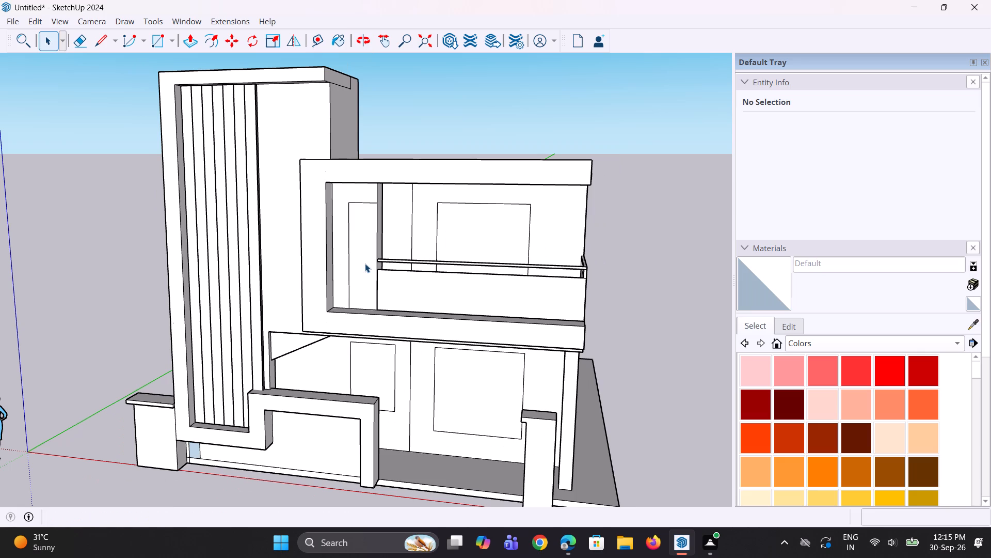
scroll(345, 280, "down", 2)
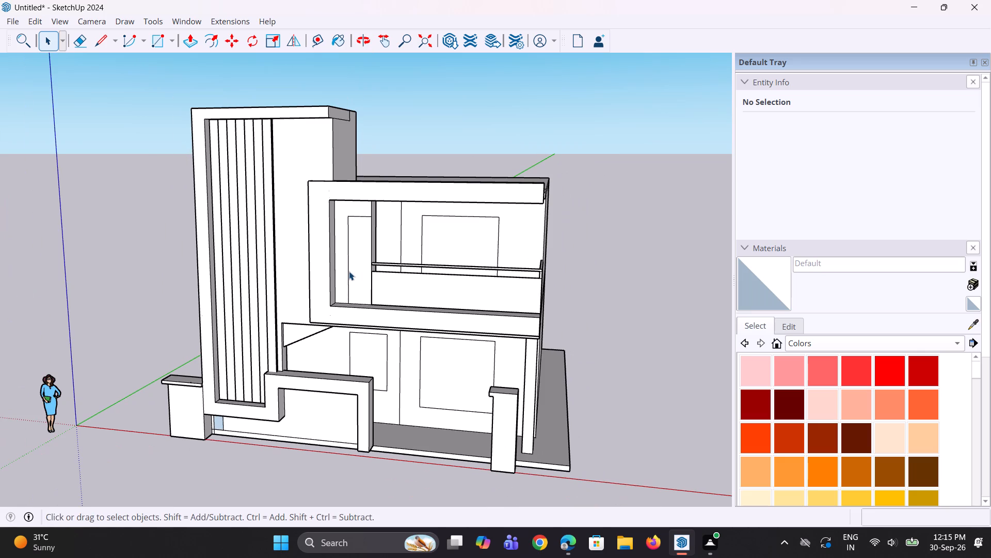
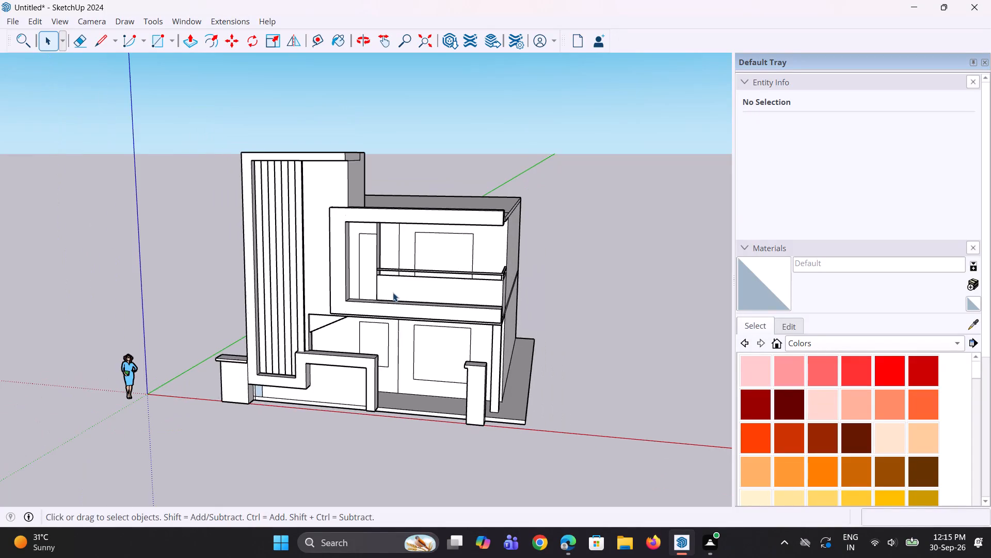
Draw a narrow upright rectangle about 3 13/16" wide and 2' 11 1/8" high on the balcony parapet's front face.
middle_click_drag(391, 299, 439, 288)
scroll(398, 297, "up", 6)
middle_click_drag(442, 280, 449, 243)
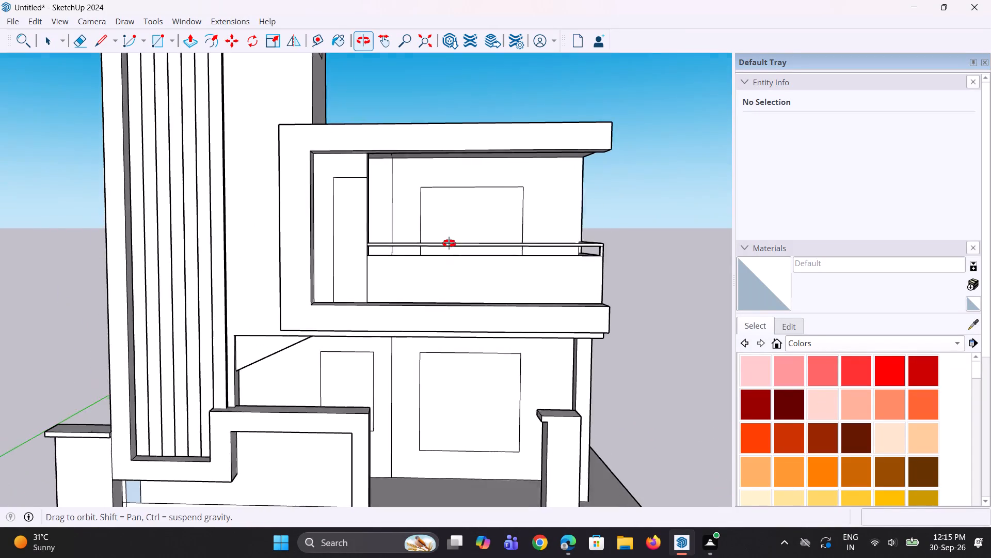
middle_click_drag(449, 243, 449, 242)
scroll(419, 271, "up", 3)
middle_click_drag(408, 278, 428, 291)
scroll(426, 272, "up", 1)
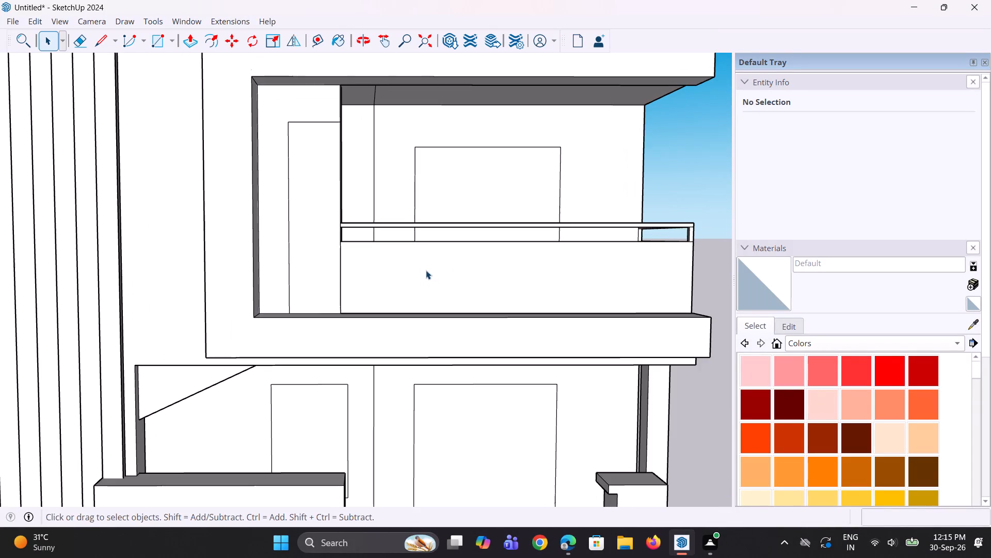
middle_click(423, 272)
key("r")
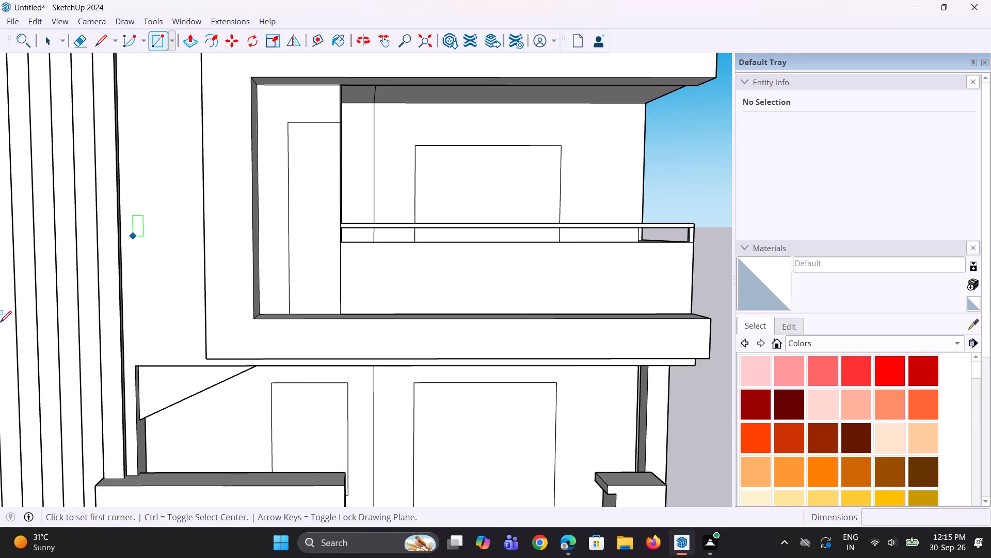
left_click(419, 245)
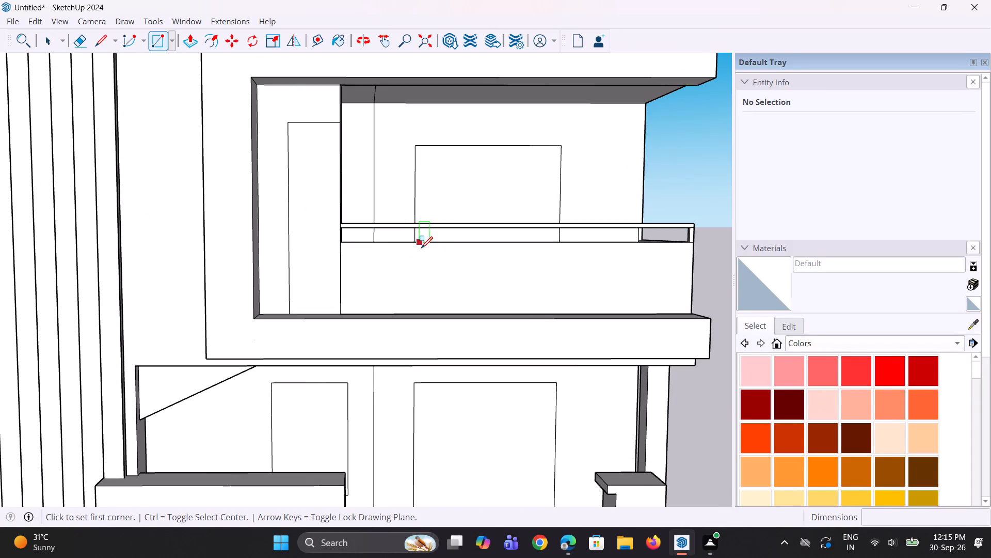
left_click(427, 312)
Draw two short edges, about 1 1/2" long, across the parapet's top face from the narrow rectangle's upper corners.
middle_click_drag(459, 284, 431, 337)
scroll(428, 240, "up", 1)
middle_click_drag(424, 254, 369, 348)
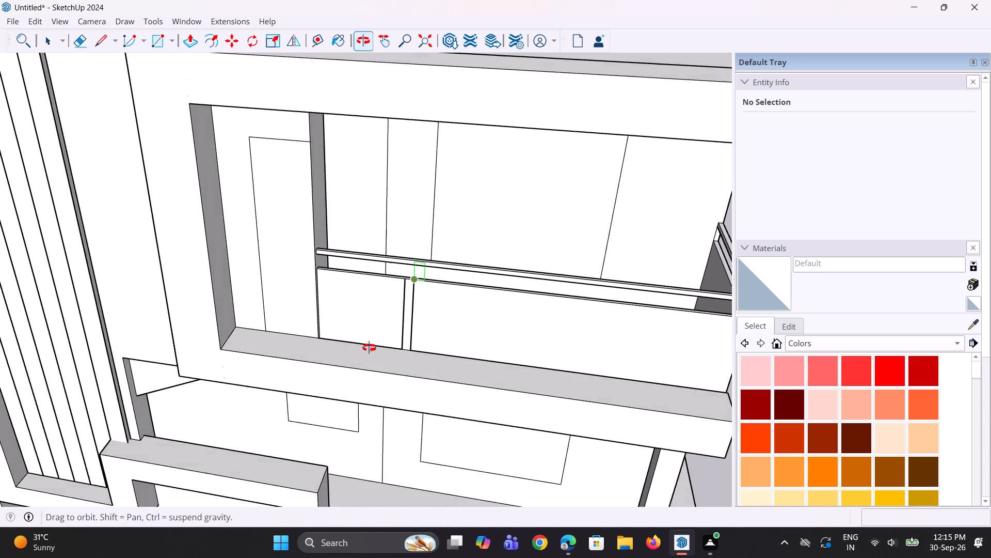
middle_click_drag(369, 348, 368, 349)
scroll(424, 283, "up", 3)
middle_click_drag(419, 270, 386, 324)
scroll(390, 322, "up", 5)
key("space")
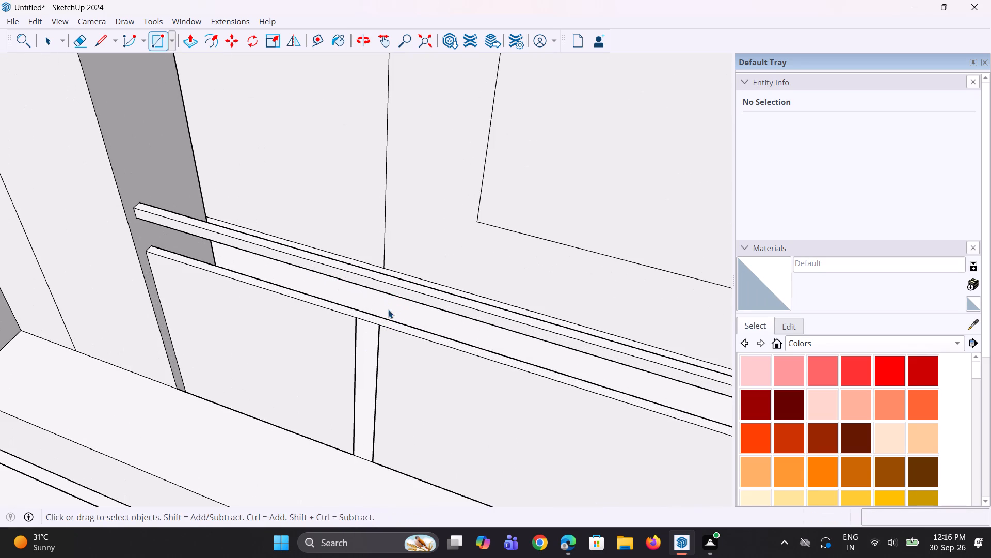
key("l")
scroll(381, 317, "up", 4)
left_click(381, 329)
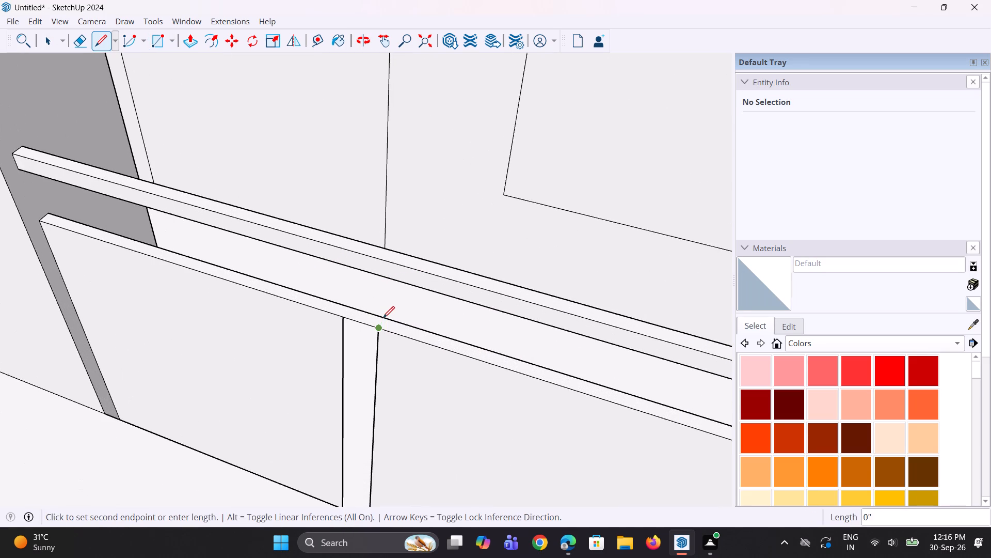
left_click(386, 315)
key("space")
key("l")
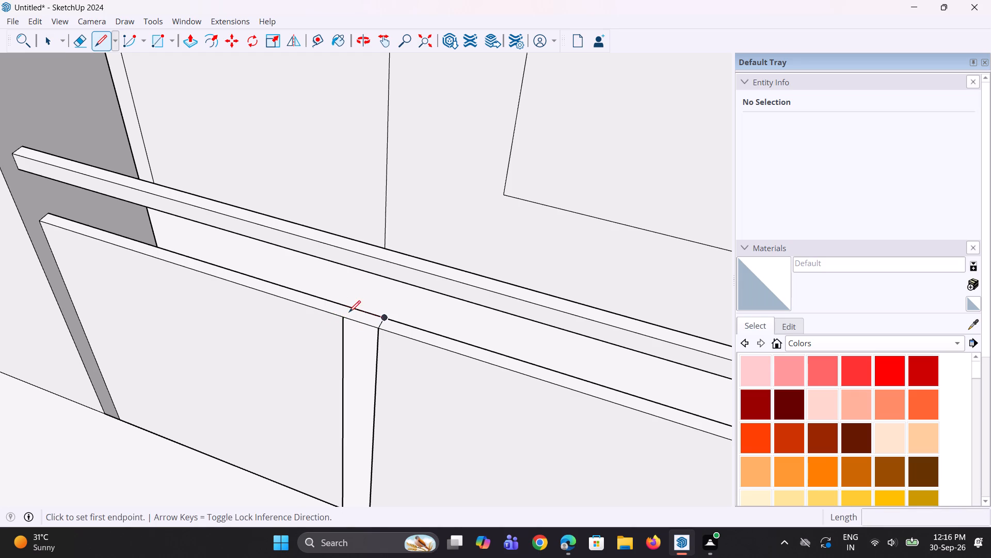
left_click(345, 316)
left_click(353, 307)
key("space")
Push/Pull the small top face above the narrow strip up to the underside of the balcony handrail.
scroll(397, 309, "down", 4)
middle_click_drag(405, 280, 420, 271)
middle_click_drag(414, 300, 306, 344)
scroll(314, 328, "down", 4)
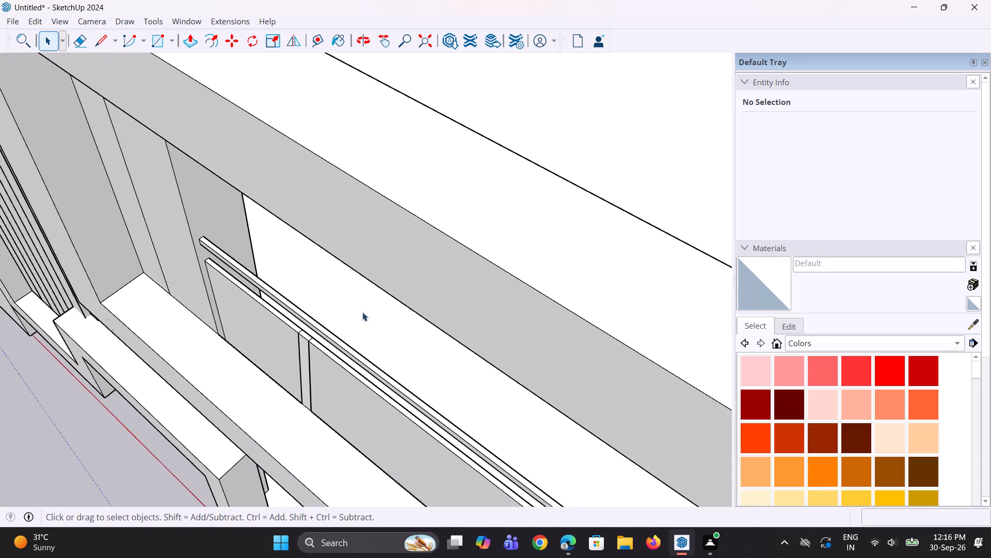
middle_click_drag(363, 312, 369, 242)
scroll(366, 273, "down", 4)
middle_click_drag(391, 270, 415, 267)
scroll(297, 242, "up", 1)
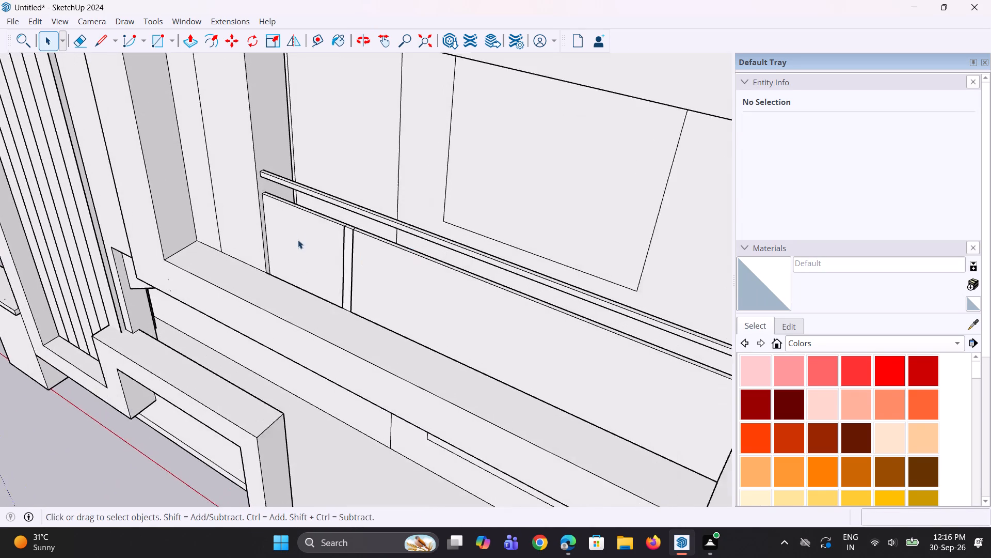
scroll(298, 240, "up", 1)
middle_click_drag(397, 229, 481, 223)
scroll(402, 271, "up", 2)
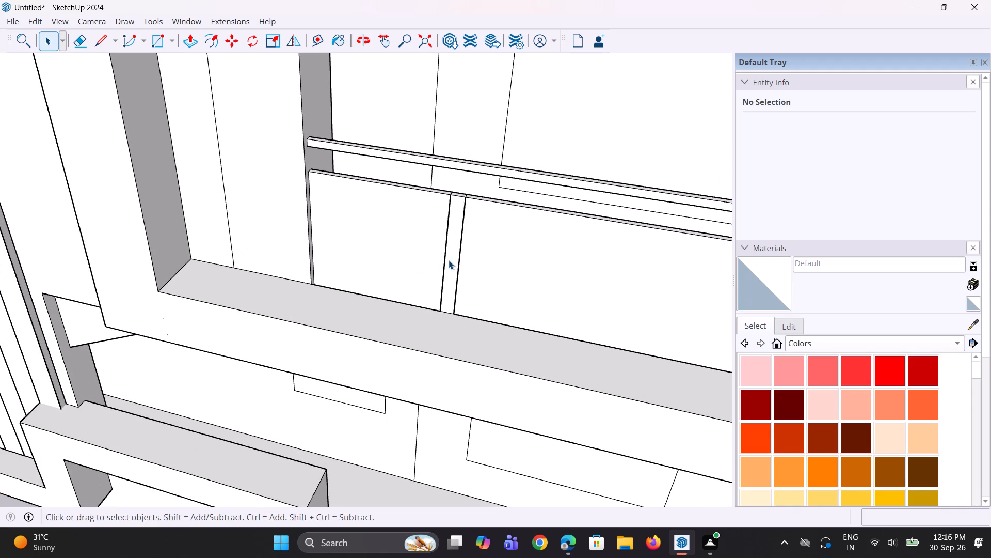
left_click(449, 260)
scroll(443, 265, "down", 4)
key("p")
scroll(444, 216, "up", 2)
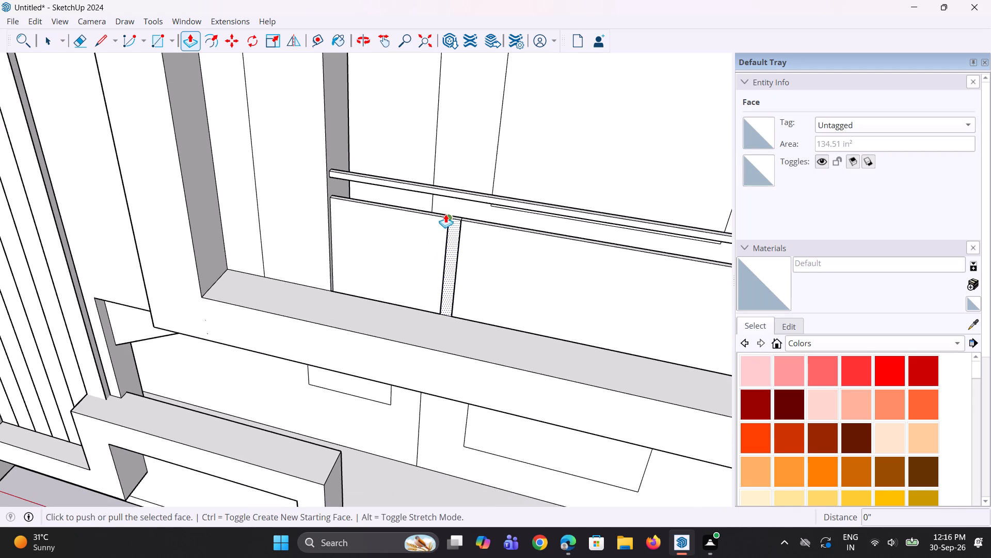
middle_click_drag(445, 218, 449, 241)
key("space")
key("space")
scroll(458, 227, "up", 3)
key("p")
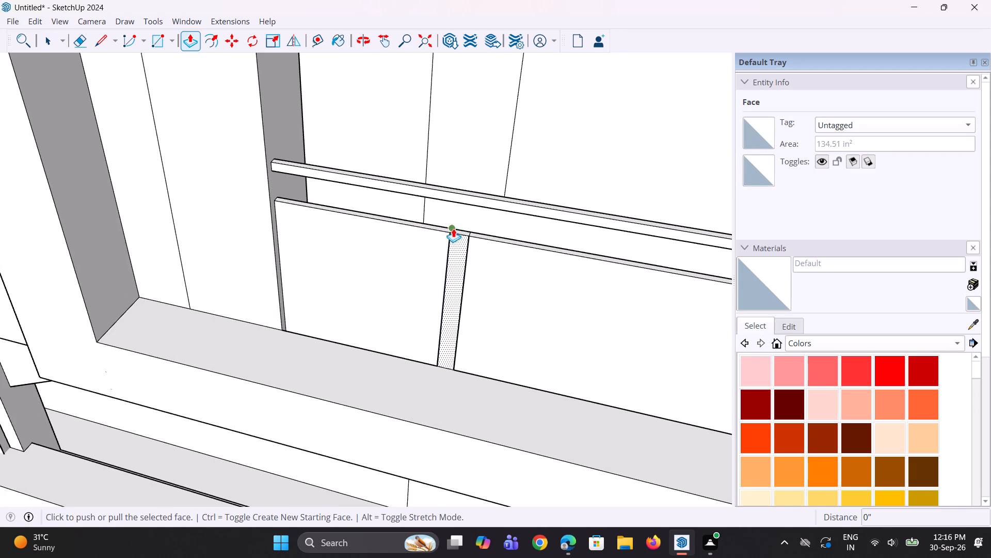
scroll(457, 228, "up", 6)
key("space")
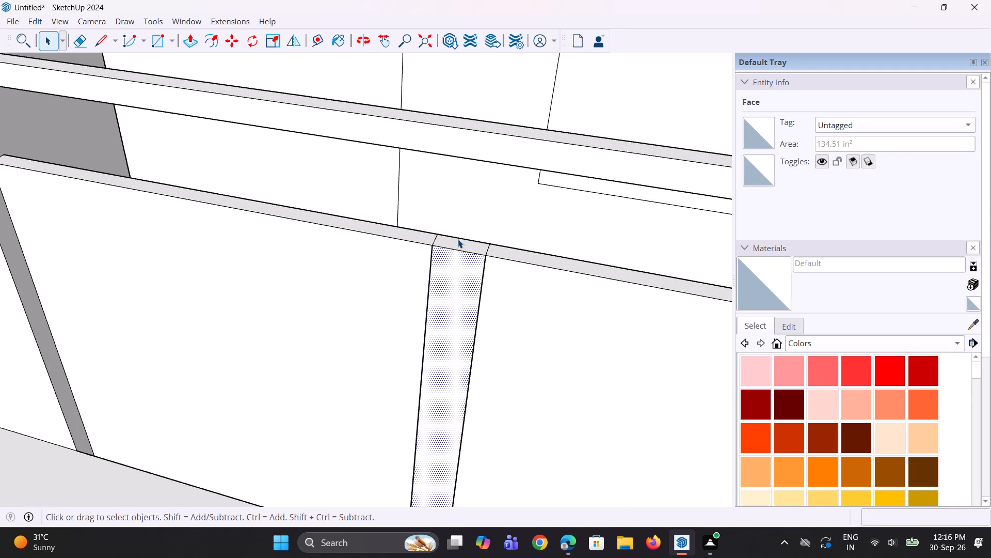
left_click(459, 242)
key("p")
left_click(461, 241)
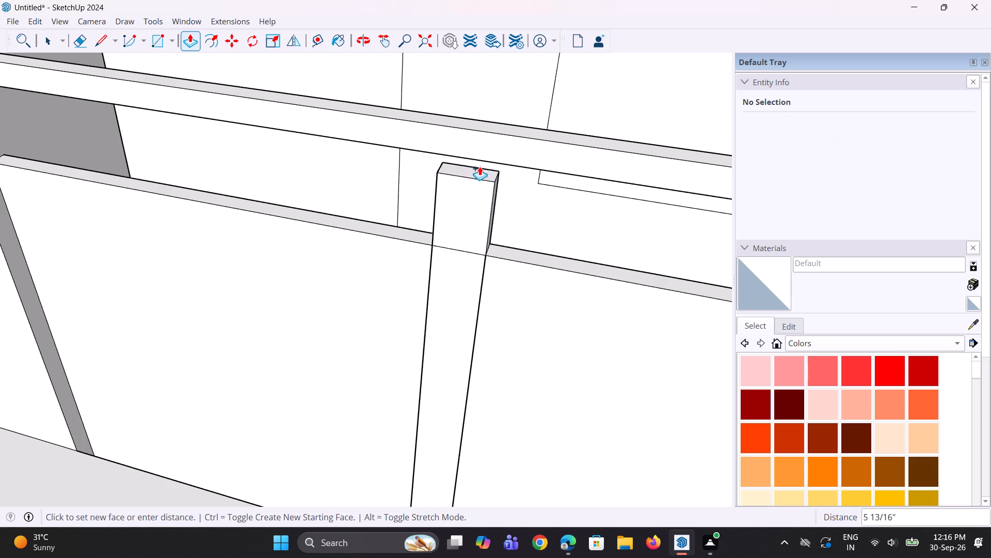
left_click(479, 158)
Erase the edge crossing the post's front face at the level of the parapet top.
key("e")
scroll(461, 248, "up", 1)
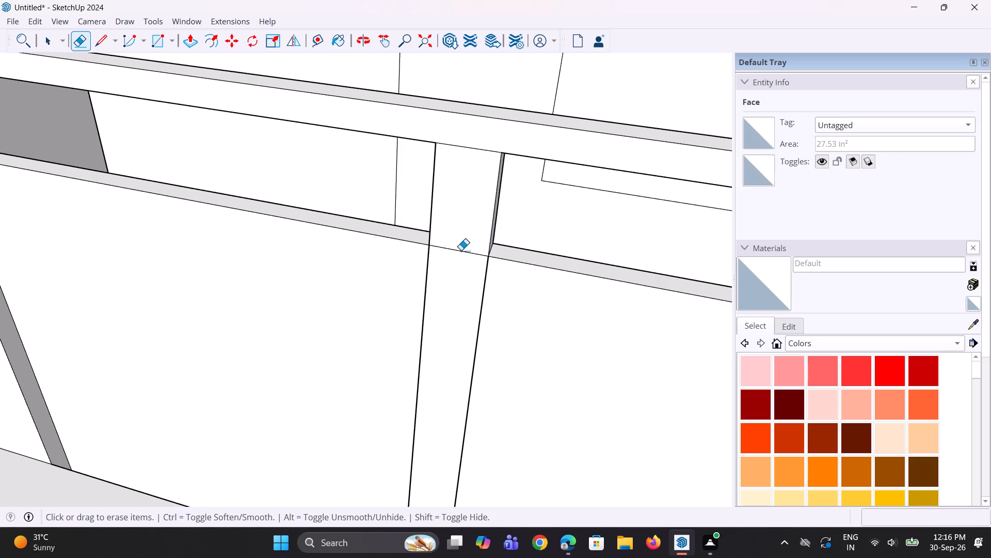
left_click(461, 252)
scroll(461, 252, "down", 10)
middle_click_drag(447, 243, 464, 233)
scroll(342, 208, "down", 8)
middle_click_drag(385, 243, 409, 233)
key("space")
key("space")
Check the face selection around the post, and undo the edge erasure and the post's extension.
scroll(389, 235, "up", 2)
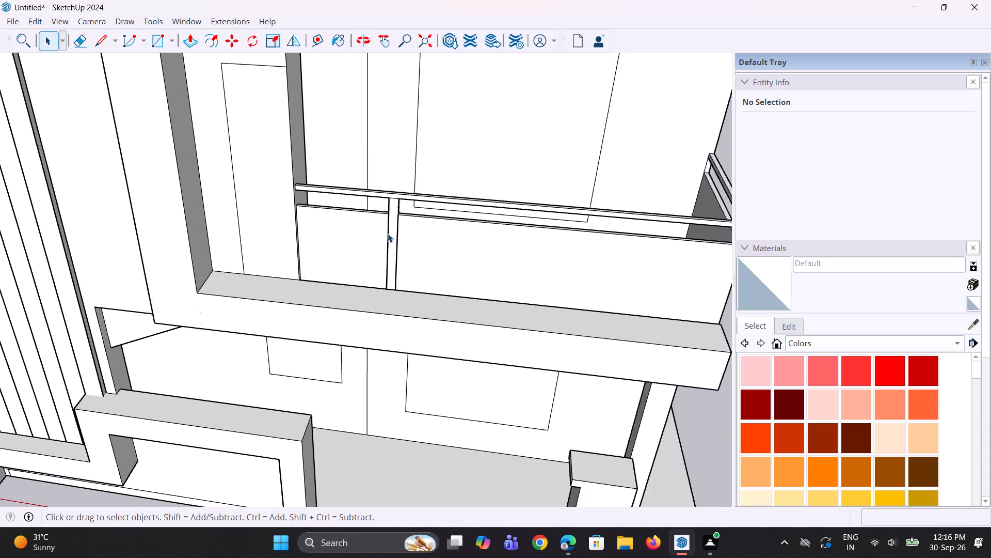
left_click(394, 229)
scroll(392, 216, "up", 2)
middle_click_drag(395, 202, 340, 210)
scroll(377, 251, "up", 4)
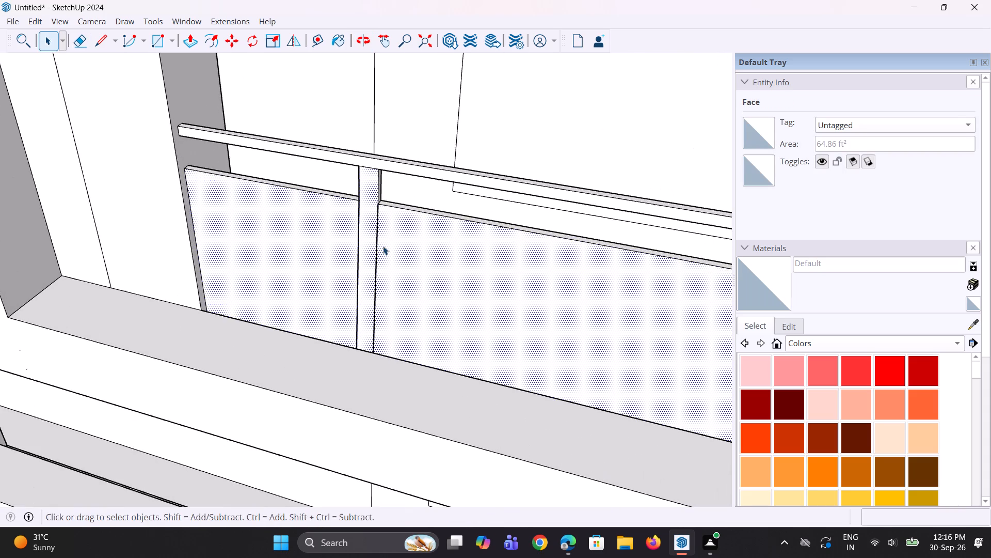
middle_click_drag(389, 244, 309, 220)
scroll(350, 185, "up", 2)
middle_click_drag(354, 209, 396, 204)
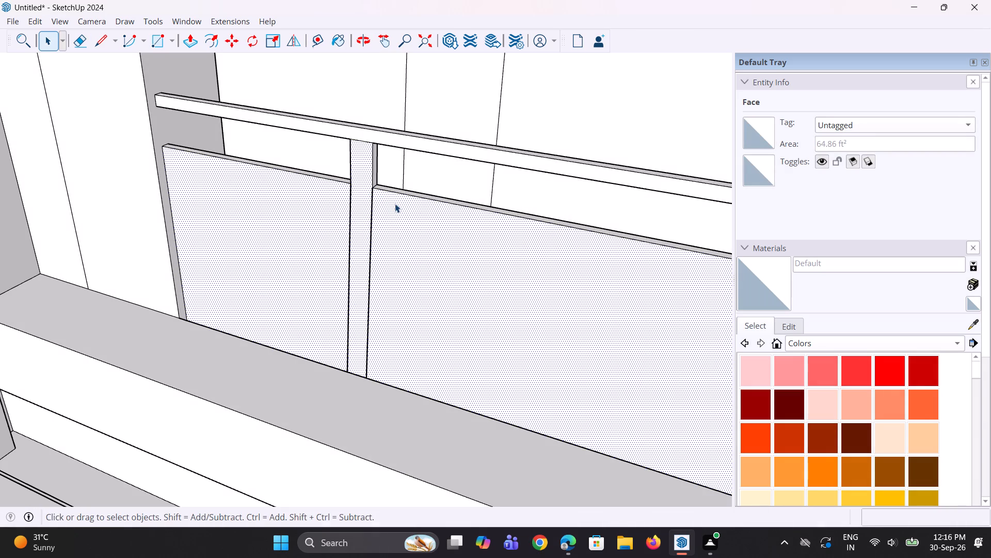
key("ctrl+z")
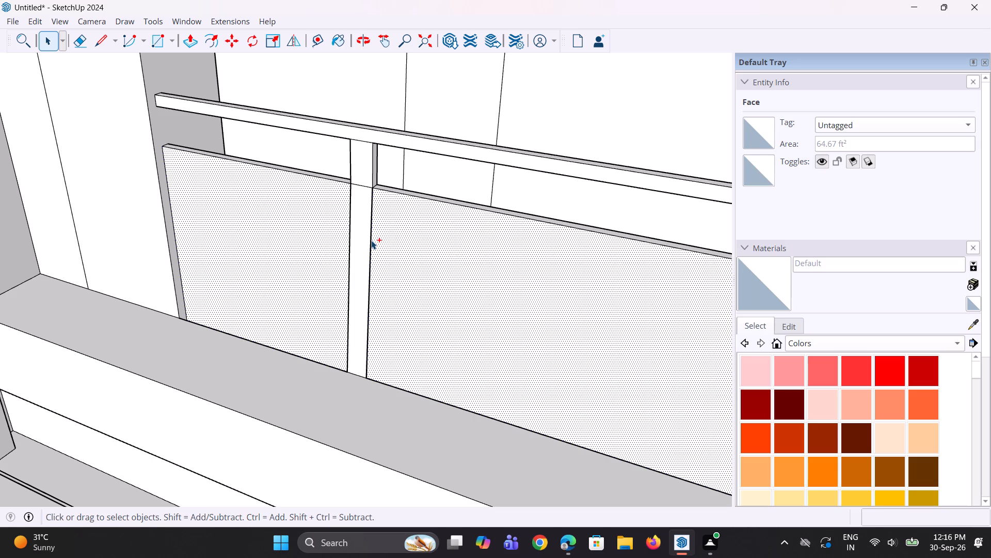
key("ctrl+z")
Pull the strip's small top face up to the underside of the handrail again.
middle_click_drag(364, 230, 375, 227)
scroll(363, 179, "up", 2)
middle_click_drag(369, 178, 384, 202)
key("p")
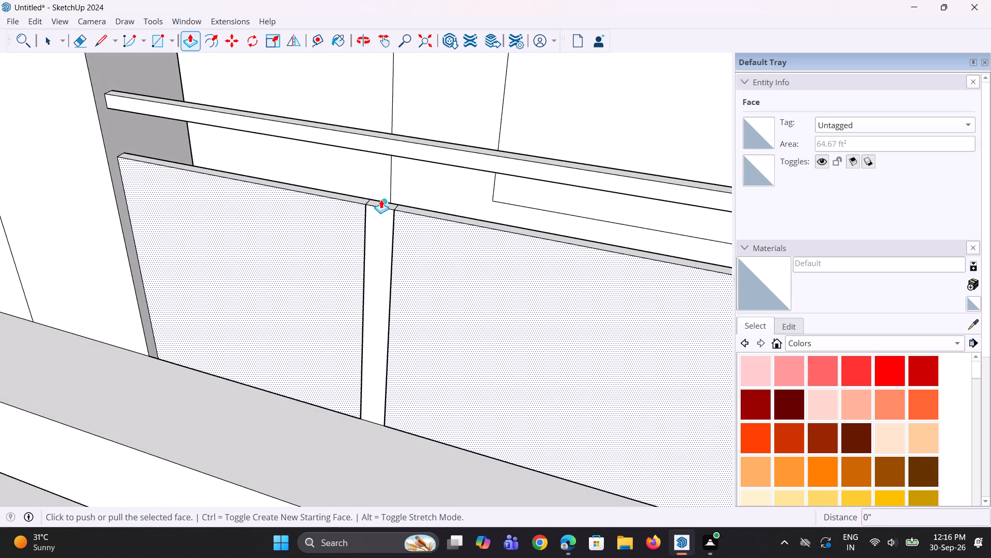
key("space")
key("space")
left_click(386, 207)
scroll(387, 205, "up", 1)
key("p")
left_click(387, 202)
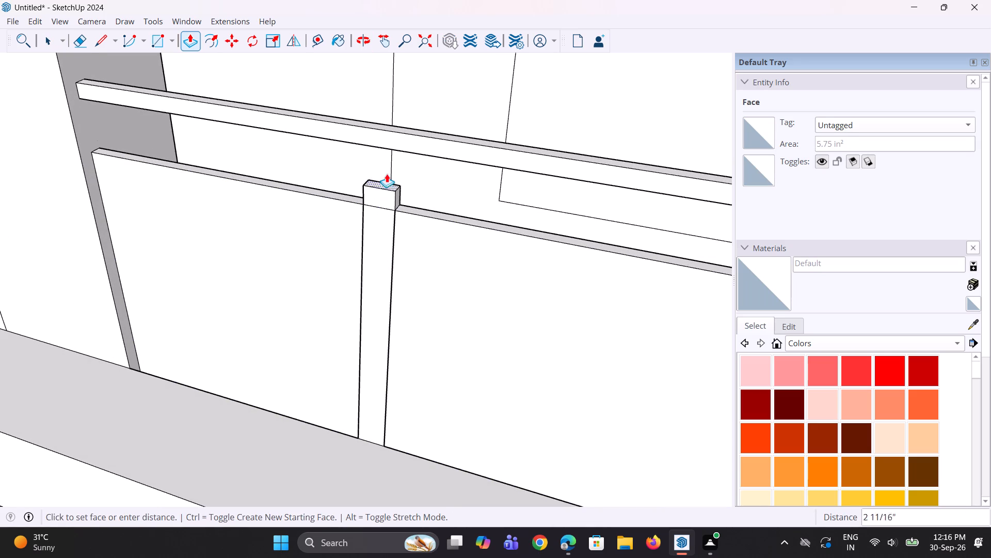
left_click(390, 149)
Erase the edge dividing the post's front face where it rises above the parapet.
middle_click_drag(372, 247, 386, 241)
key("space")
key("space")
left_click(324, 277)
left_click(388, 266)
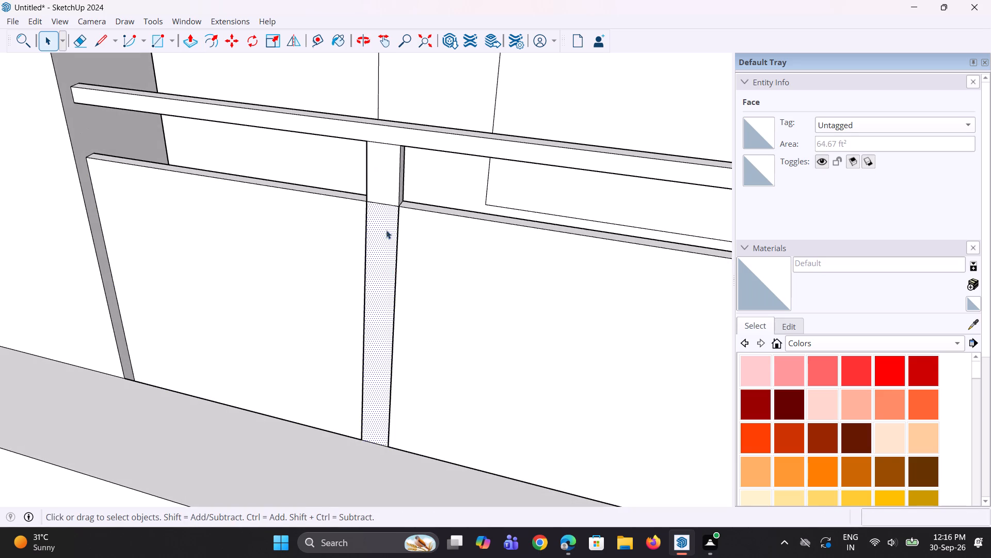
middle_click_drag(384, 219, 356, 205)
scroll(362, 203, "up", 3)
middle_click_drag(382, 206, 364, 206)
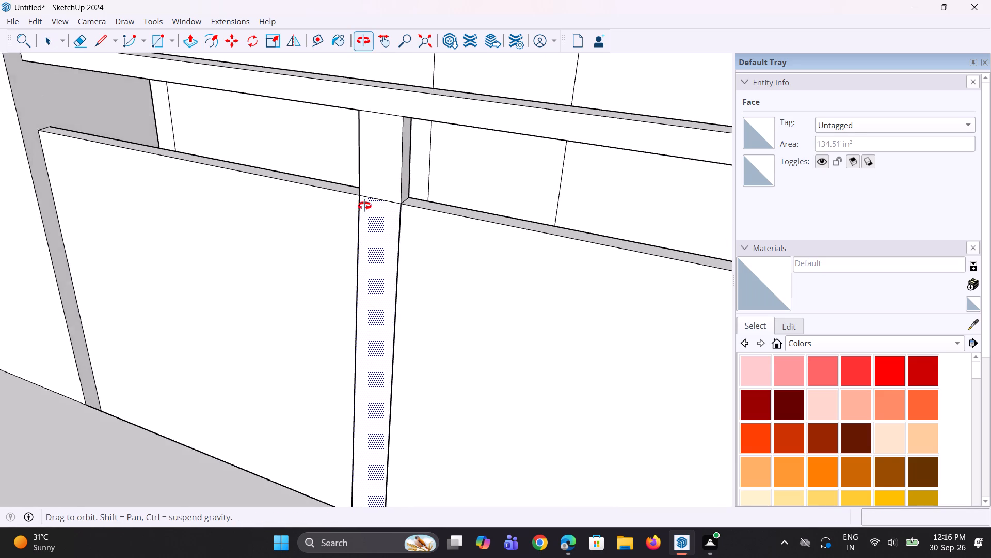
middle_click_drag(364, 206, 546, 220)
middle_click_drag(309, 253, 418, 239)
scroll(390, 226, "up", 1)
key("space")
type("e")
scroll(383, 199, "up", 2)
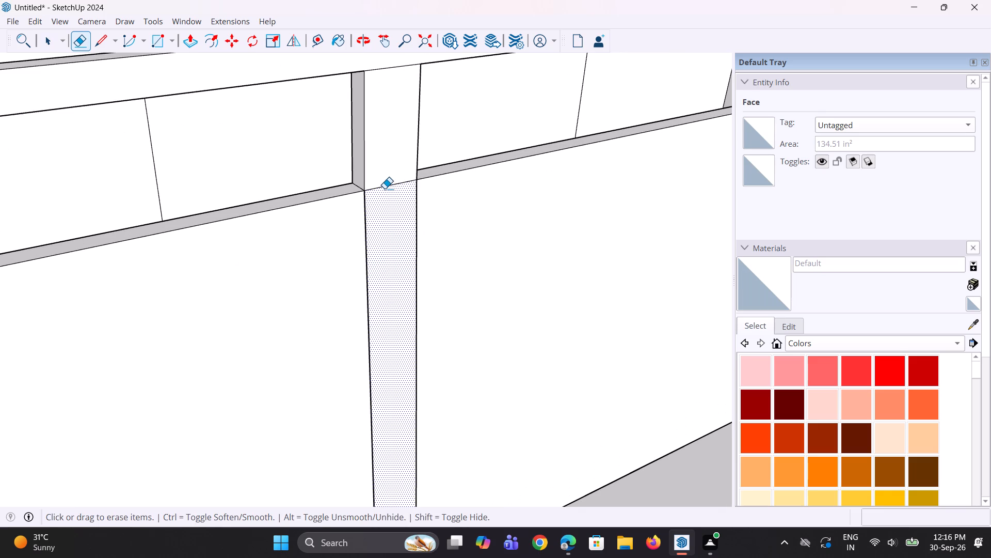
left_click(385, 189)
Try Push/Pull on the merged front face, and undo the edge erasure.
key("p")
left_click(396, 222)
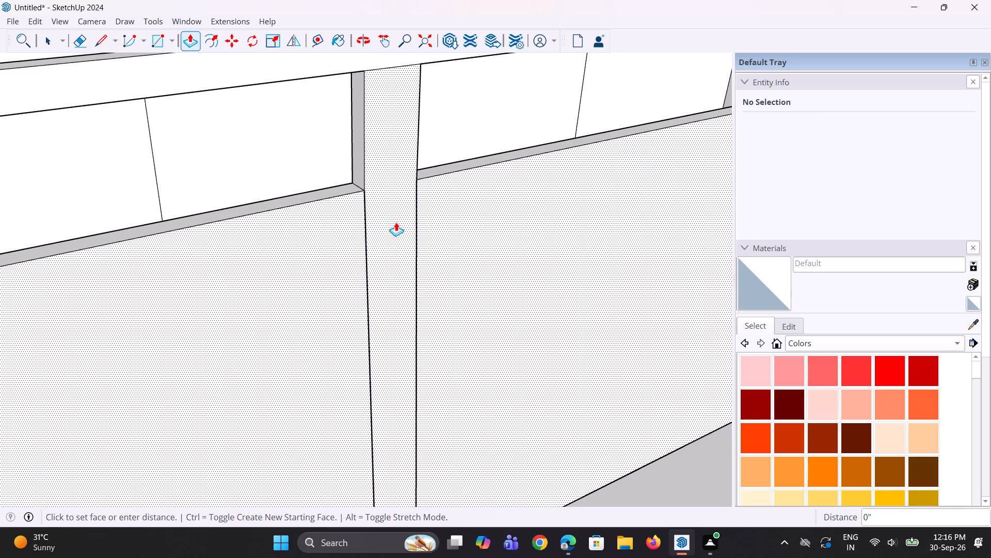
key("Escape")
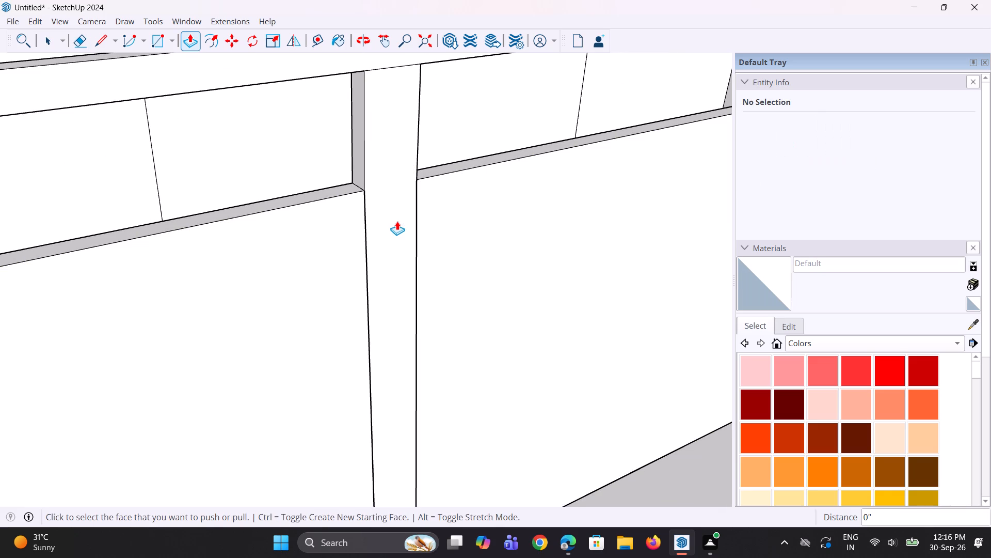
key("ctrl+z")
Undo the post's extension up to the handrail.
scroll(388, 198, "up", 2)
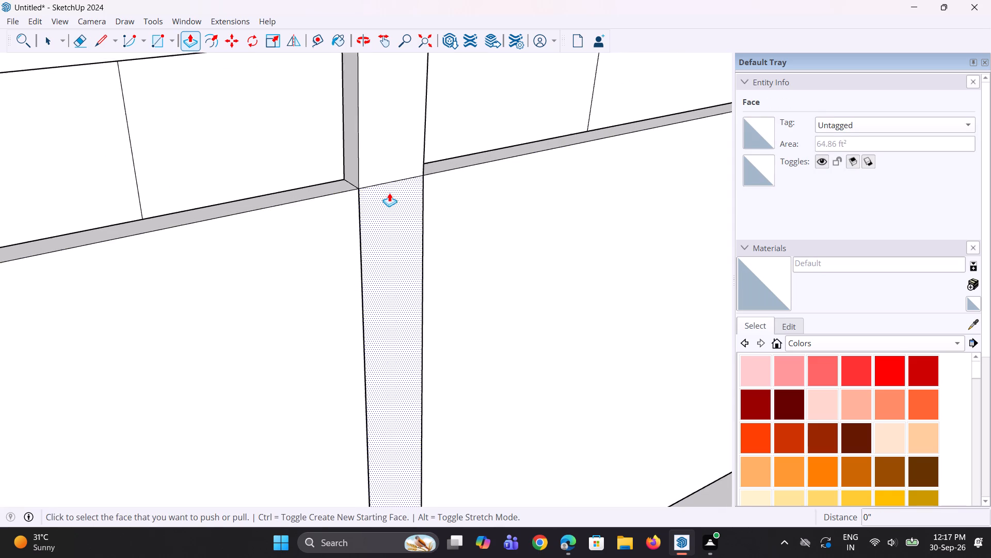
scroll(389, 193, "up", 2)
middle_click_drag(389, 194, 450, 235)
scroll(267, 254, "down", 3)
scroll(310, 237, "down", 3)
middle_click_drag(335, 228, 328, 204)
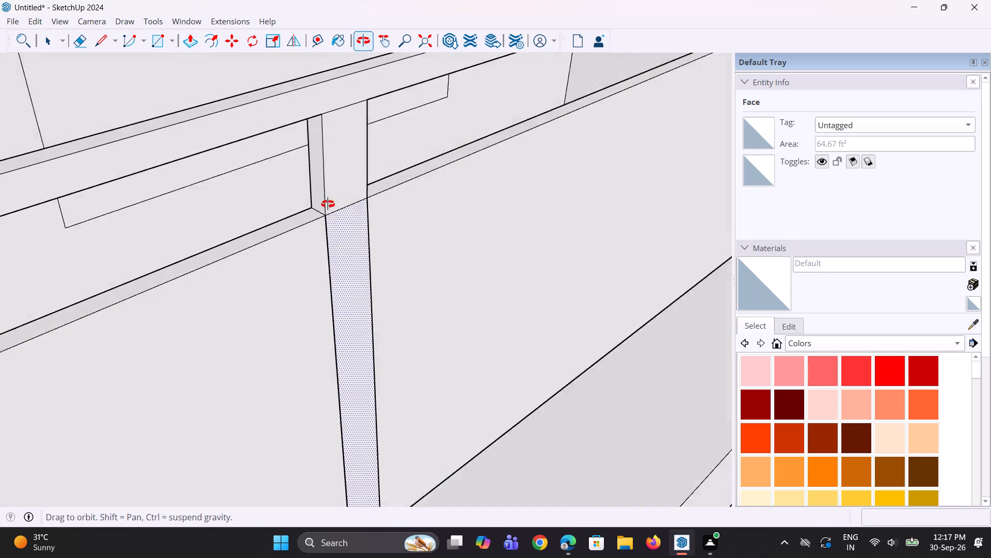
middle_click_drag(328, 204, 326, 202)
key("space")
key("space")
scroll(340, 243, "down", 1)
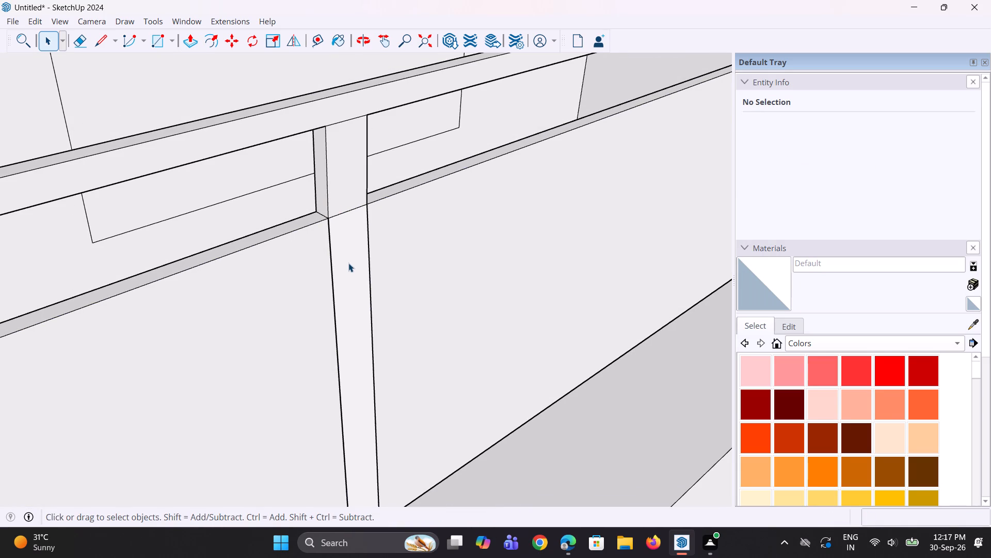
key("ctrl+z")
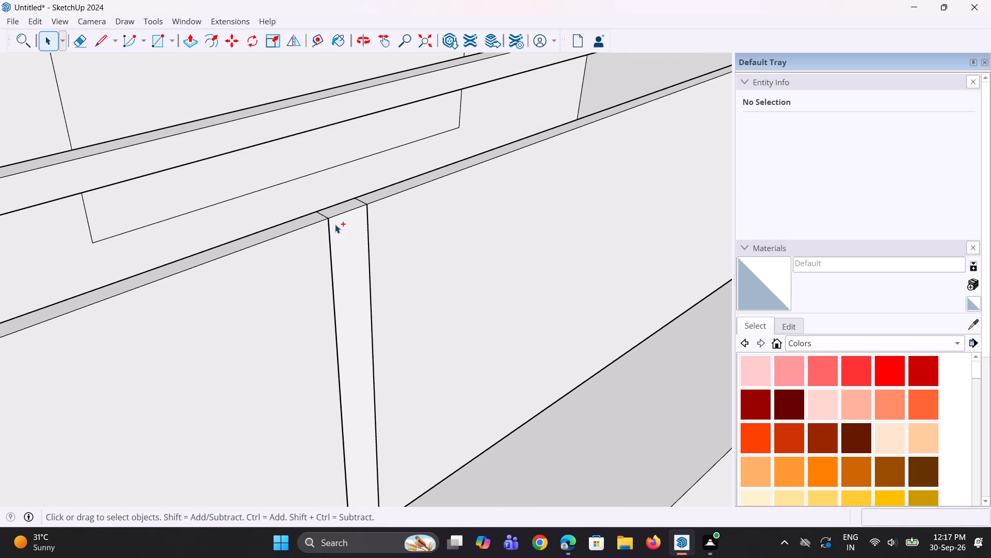
Make a group from the narrow strip's front face and its small top face on the balcony parapet.
left_click(348, 245)
middle_click_drag(357, 247, 354, 357)
scroll(340, 254, "up", 1, "ctrl")
left_click(340, 254, "ctrl")
middle_click_drag(356, 285, 288, 215, "ctrl")
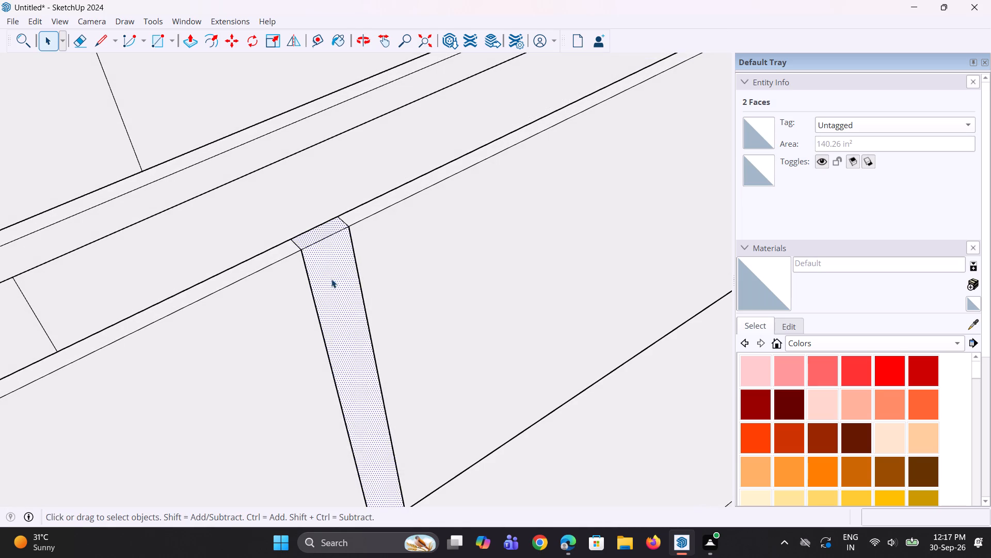
right_click(331, 279)
left_click(377, 406)
scroll(303, 301, "down", 4)
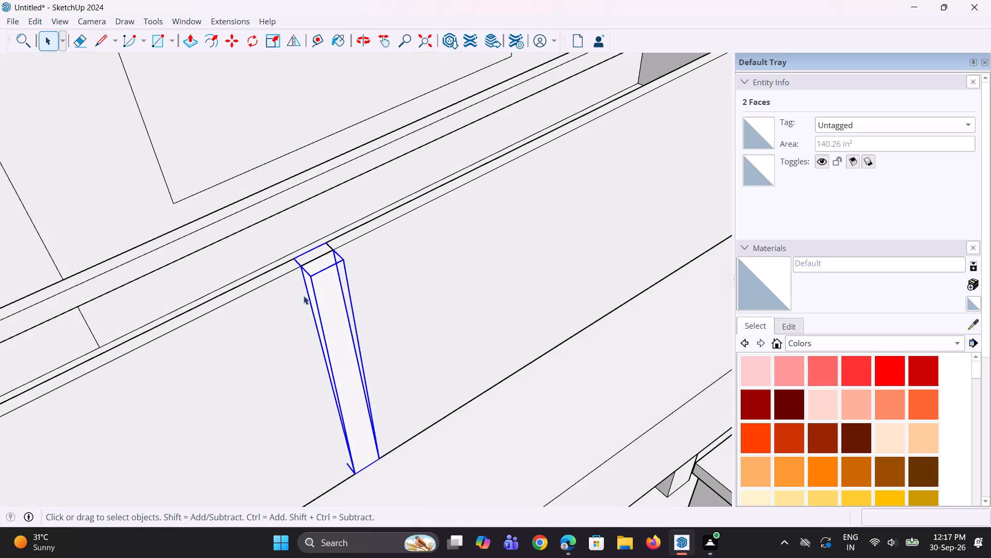
middle_click_drag(355, 319, 259, 226)
middle_click_drag(340, 356, 437, 331)
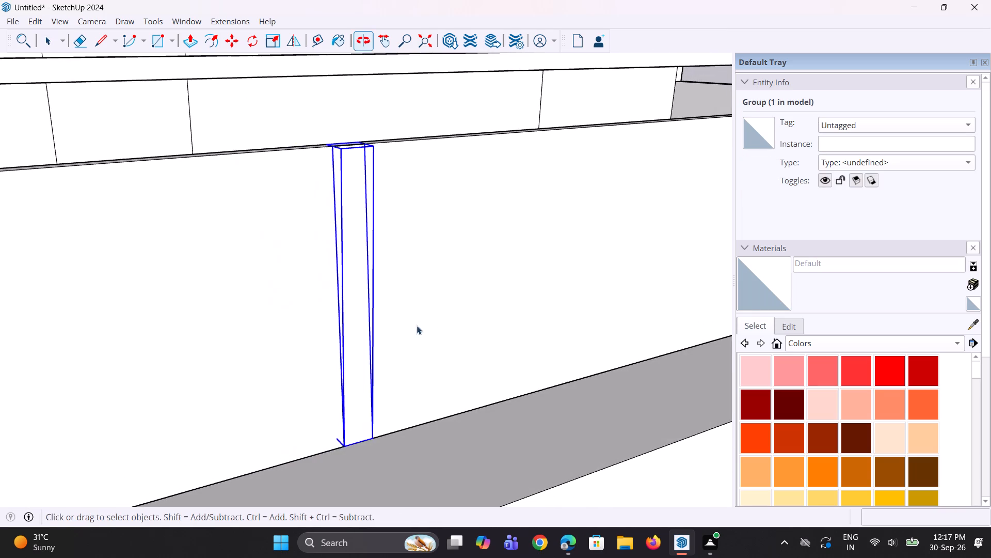
Copy the grouped parapet strip sideways along the balcony parapet's base edge and multiply it by 2 at equal spacing.
scroll(358, 291, "down", 3)
middle_click_drag(381, 343, 415, 424)
scroll(300, 280, "down", 7)
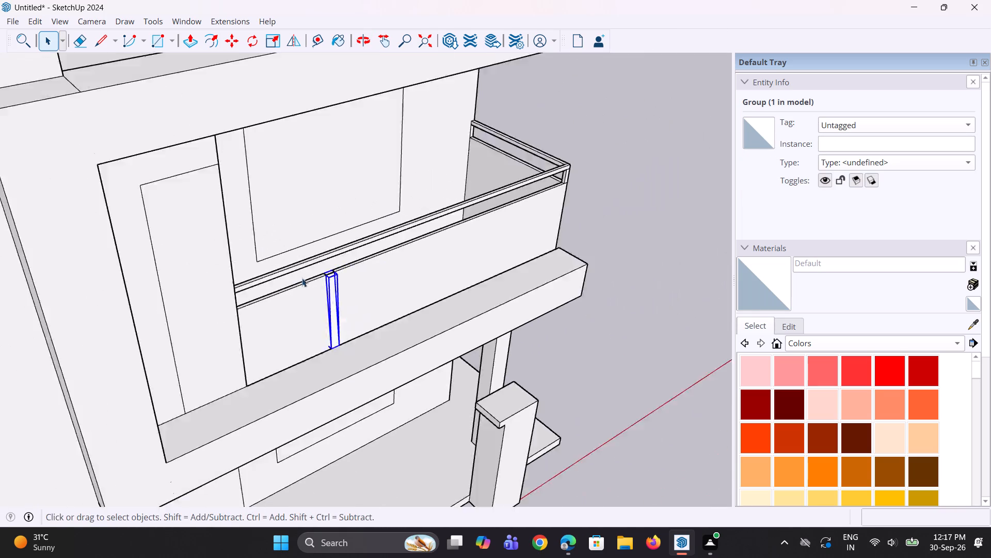
scroll(302, 278, "down", 2)
middle_click_drag(302, 278, 392, 359)
scroll(341, 321, "up", 6)
middle_click_drag(377, 328, 254, 204)
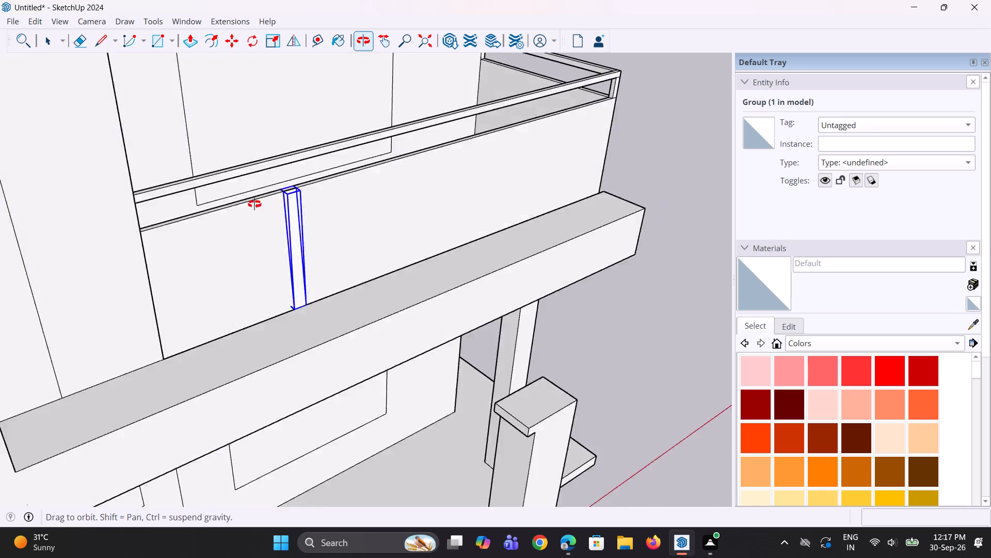
middle_click_drag(254, 204, 247, 198)
scroll(279, 271, "up", 3)
key("m")
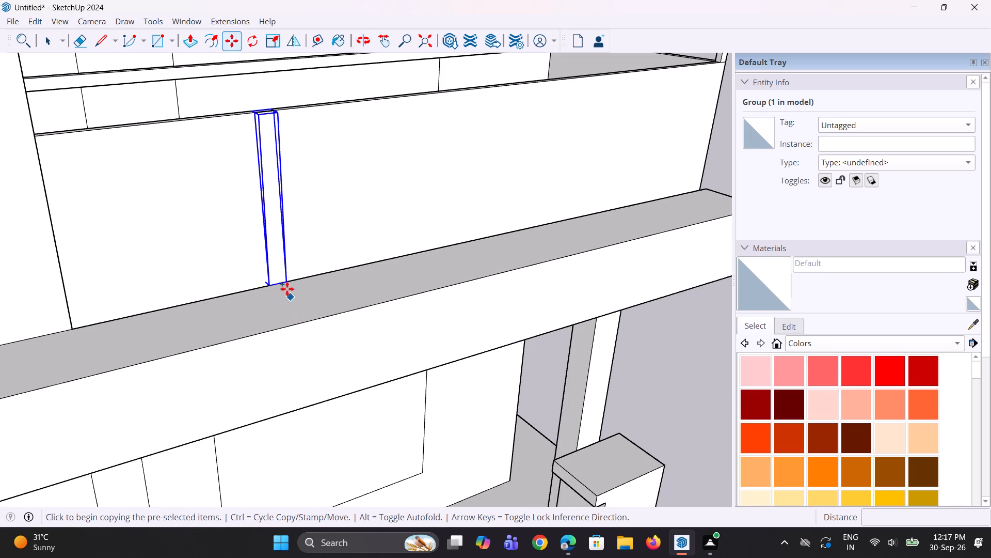
left_click(287, 285)
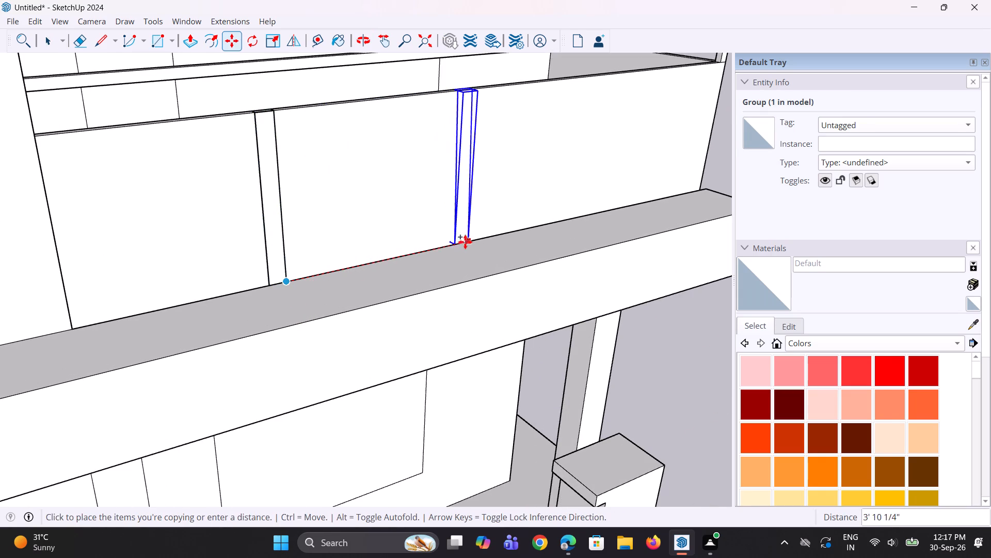
left_click(449, 245)
key("asterisk")
key("2")
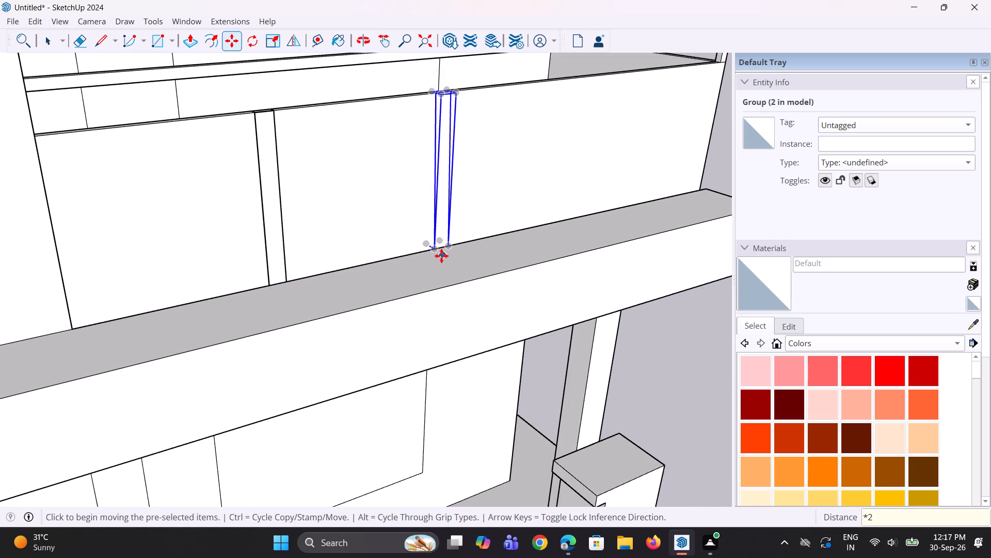
key("Return")
scroll(389, 261, "down", 5)
middle_click_drag(402, 249, 298, 208)
scroll(401, 205, "down", 4)
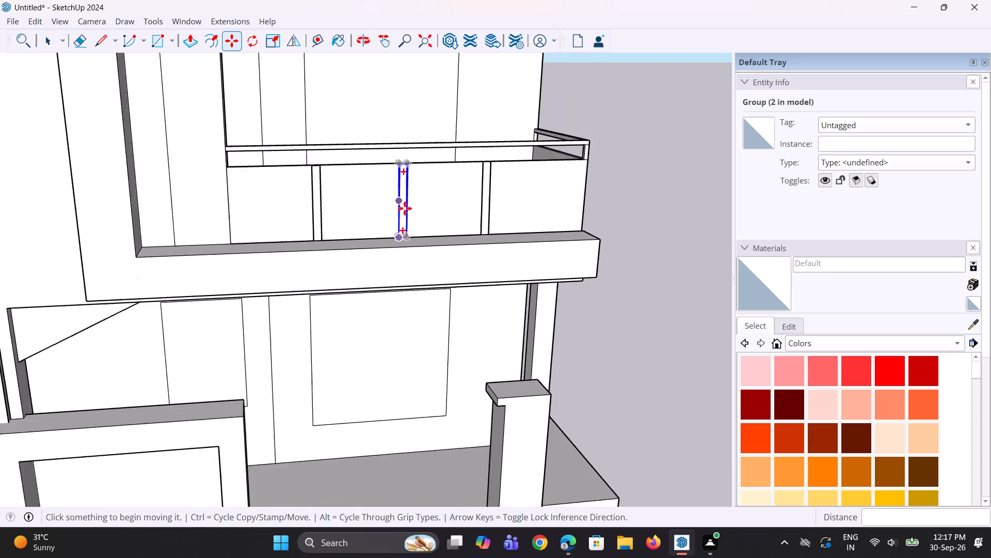
middle_click_drag(452, 227, 306, 234)
scroll(343, 241, "down", 3)
middle_click_drag(345, 241, 380, 238)
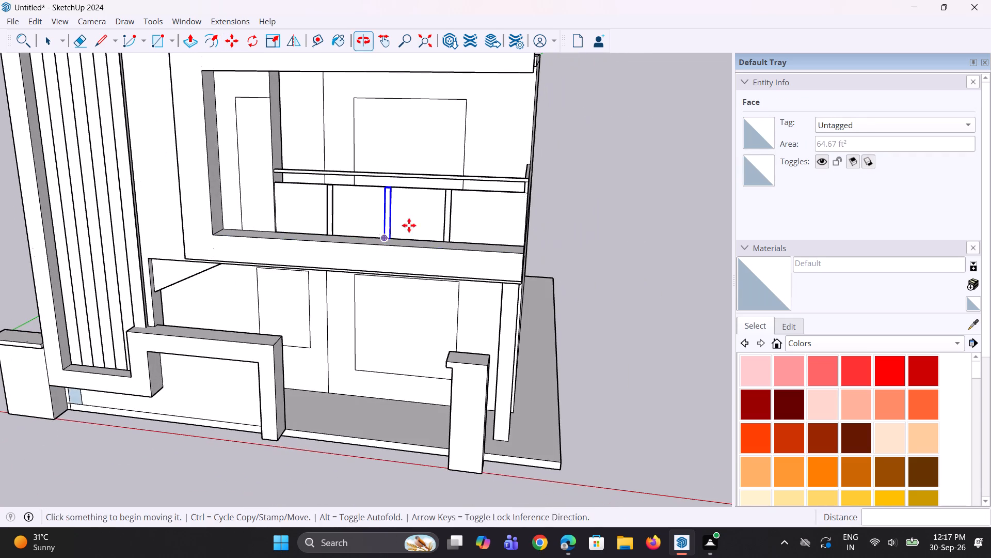
scroll(447, 199, "up", 1)
key("space")
key("space")
Push the upper-floor window face behind the balcony about 1' 4 1/2" into the wall.
scroll(293, 252, "down", 5)
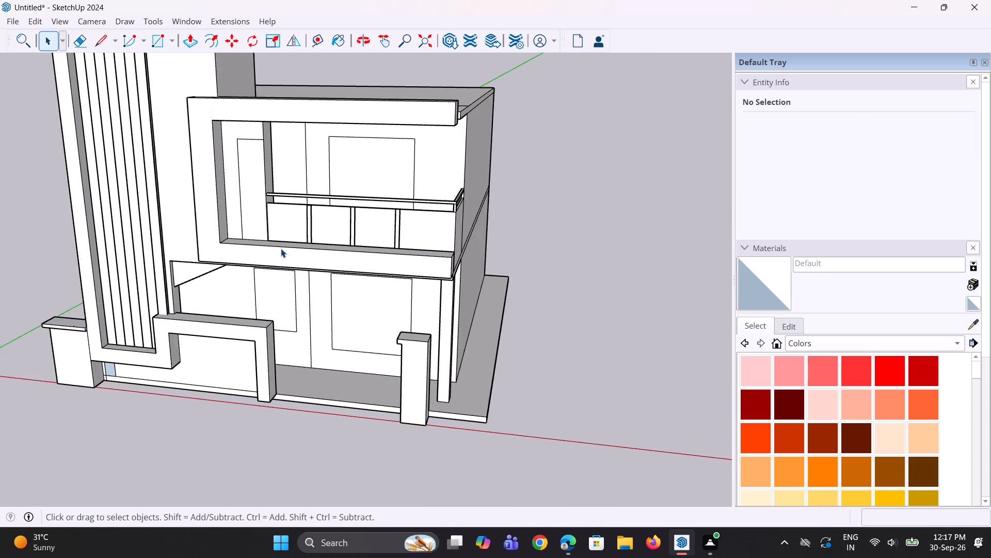
scroll(281, 249, "down", 3)
middle_click_drag(268, 244, 275, 241)
middle_click_drag(341, 189, 351, 189)
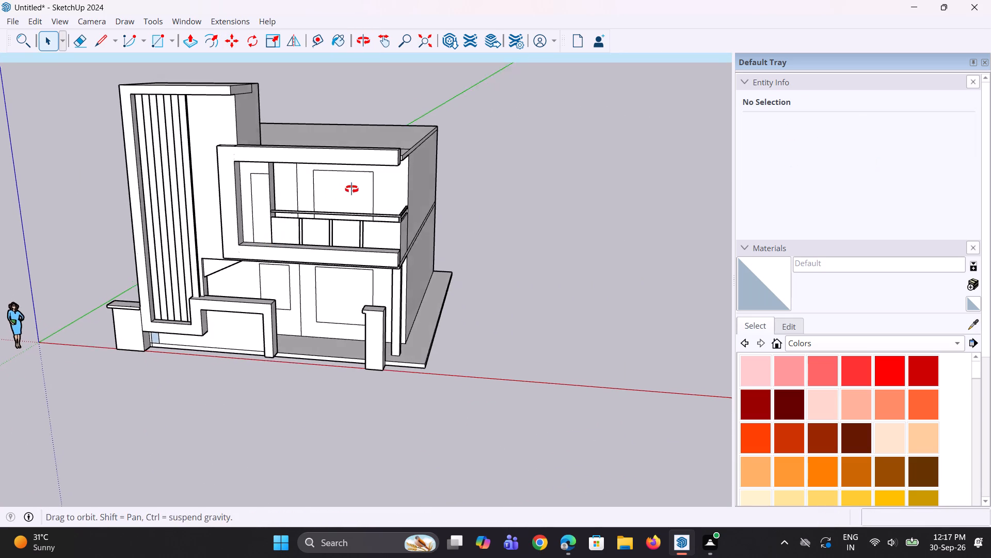
middle_click_drag(351, 189, 367, 190)
scroll(324, 195, "up", 2)
middle_click_drag(331, 207, 346, 245)
middle_click_drag(362, 222, 303, 202)
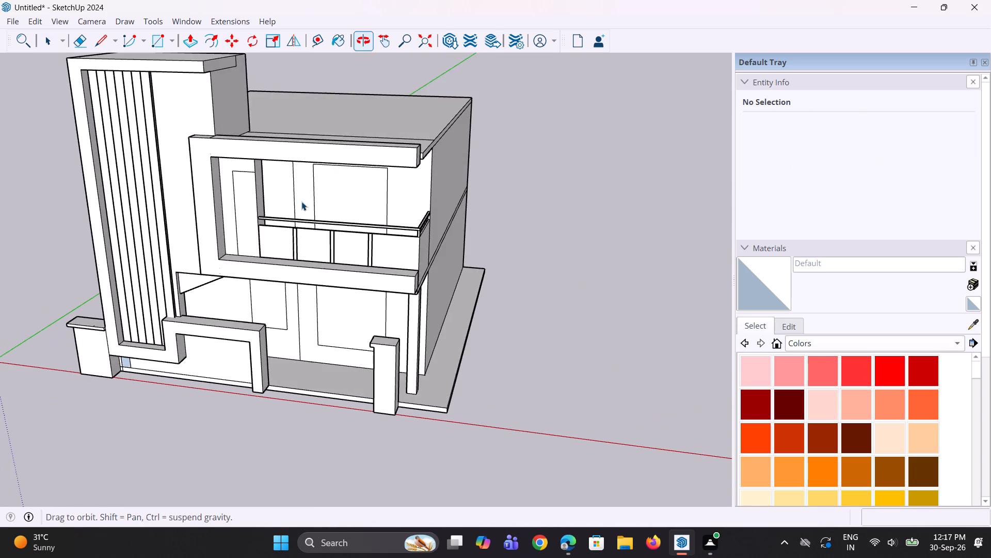
scroll(347, 214, "up", 2)
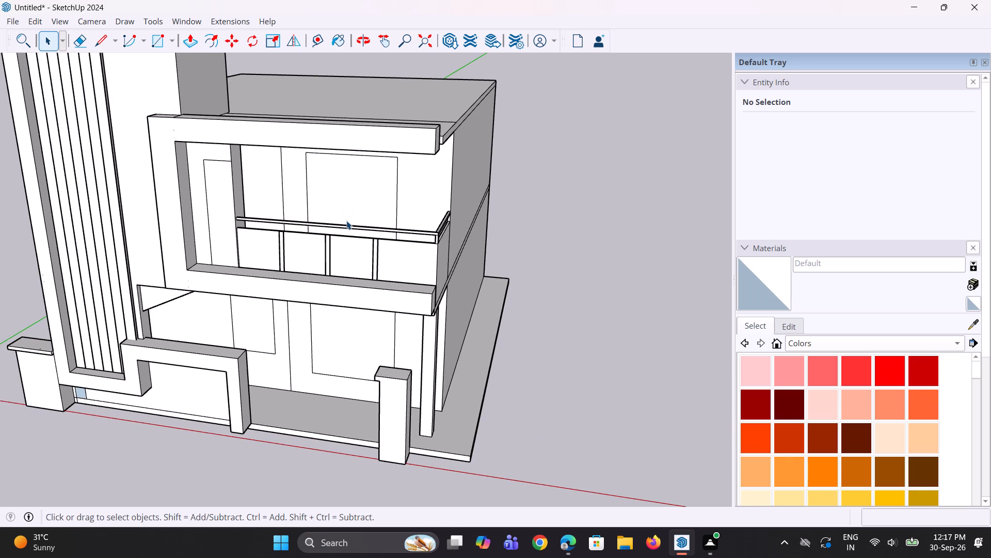
key("p")
left_click(361, 211)
left_click(364, 206)
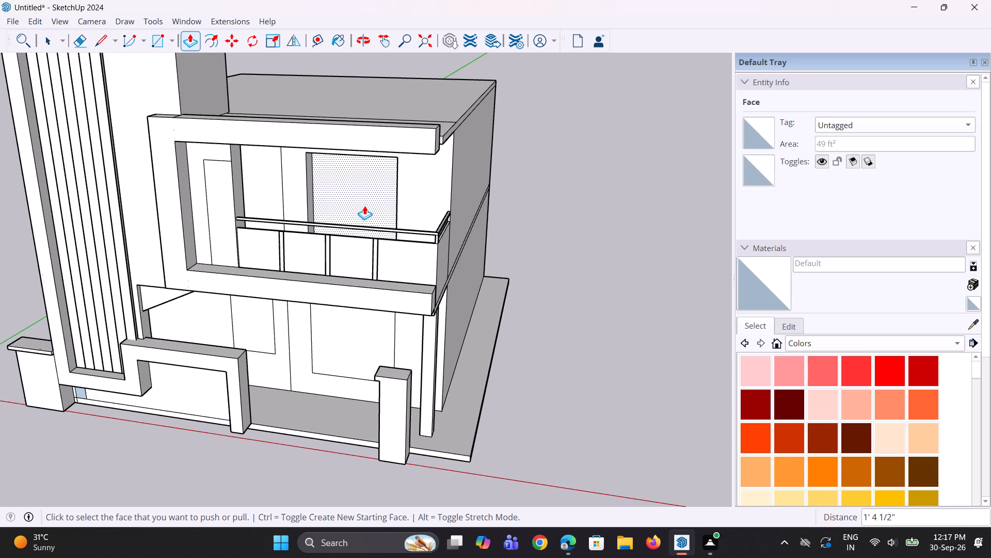
Recess the two ground-floor window faces, the large one about 1' 2 13/16" and the small one about 11 7/16".
scroll(267, 230, "down", 4)
left_click(321, 305)
left_click(326, 302)
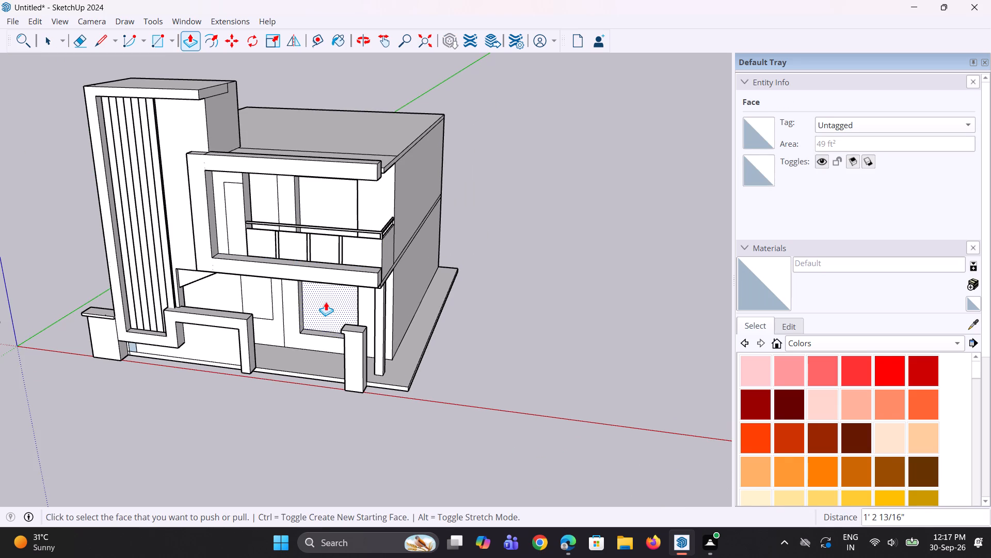
left_click(263, 300)
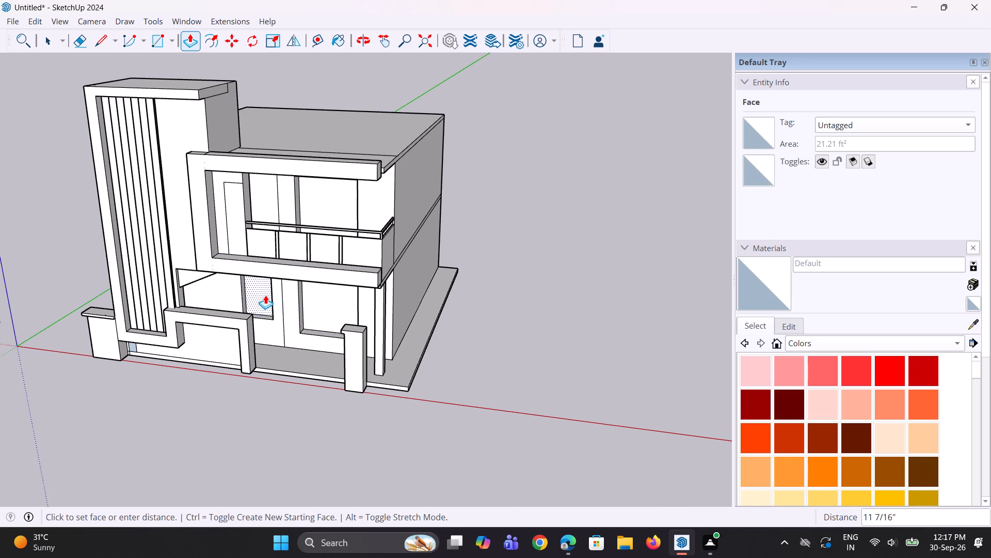
left_click(265, 295)
middle_click_drag(258, 242, 298, 237)
key("space")
key("space")
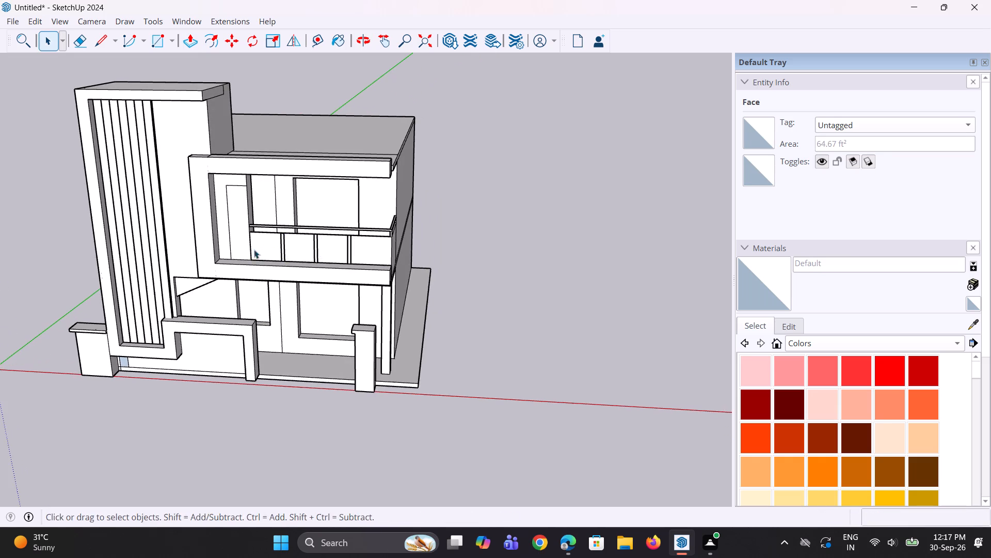
Import the French glass door with glass lintels model from Downloads and place it beside the large ground-floor window opening.
middle_click_drag(258, 249, 307, 225)
left_click(14, 20)
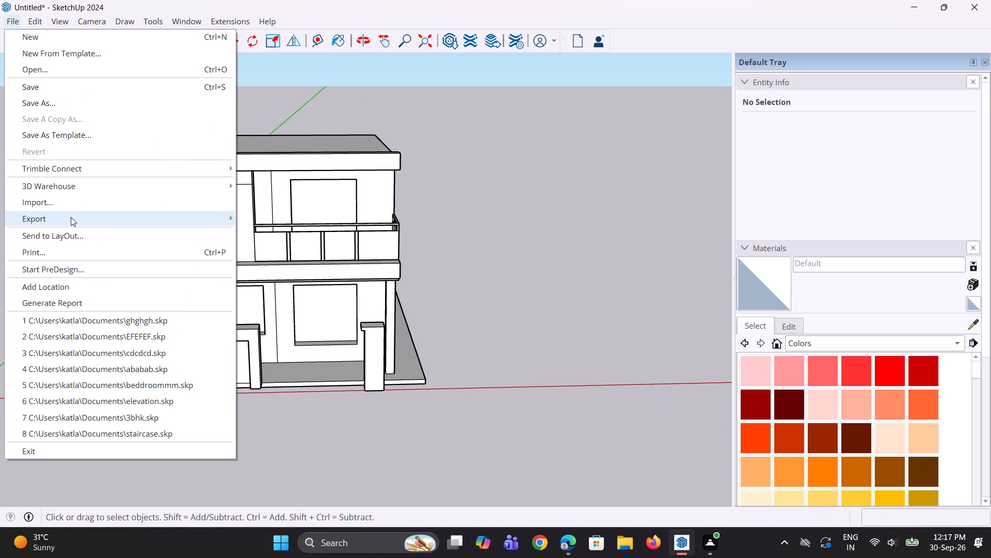
left_click(75, 202)
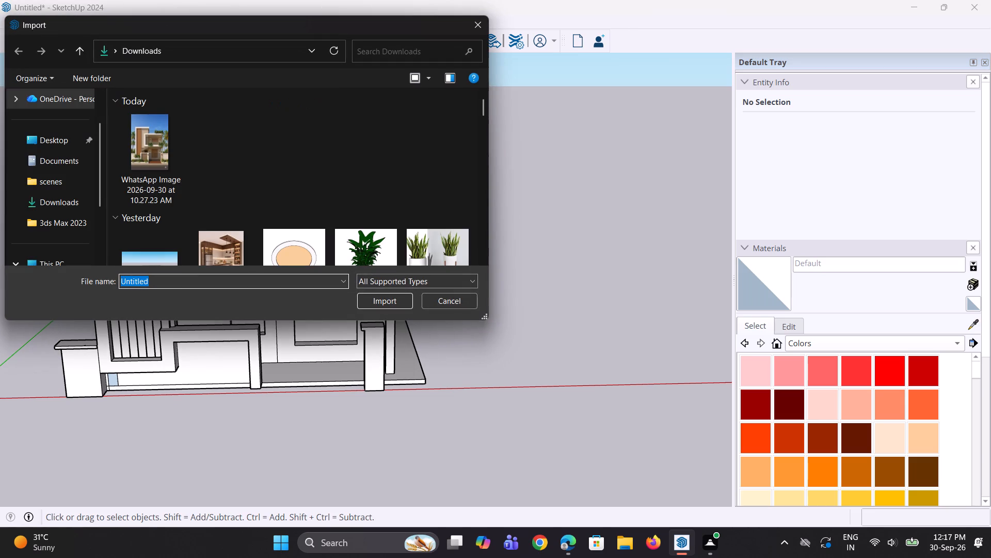
left_click(65, 200)
scroll(223, 184, "down", 4)
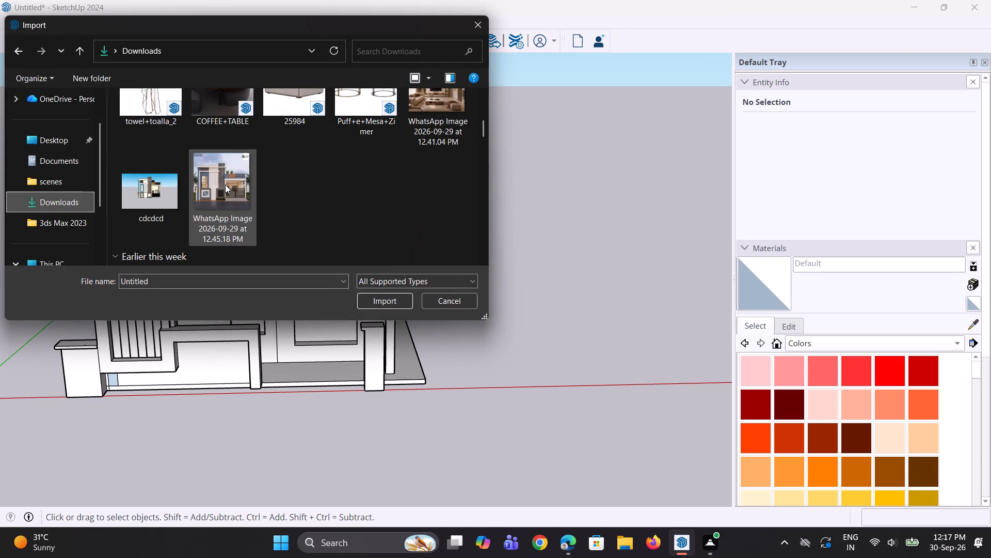
scroll(225, 184, "down", 3)
scroll(283, 200, "down", 2)
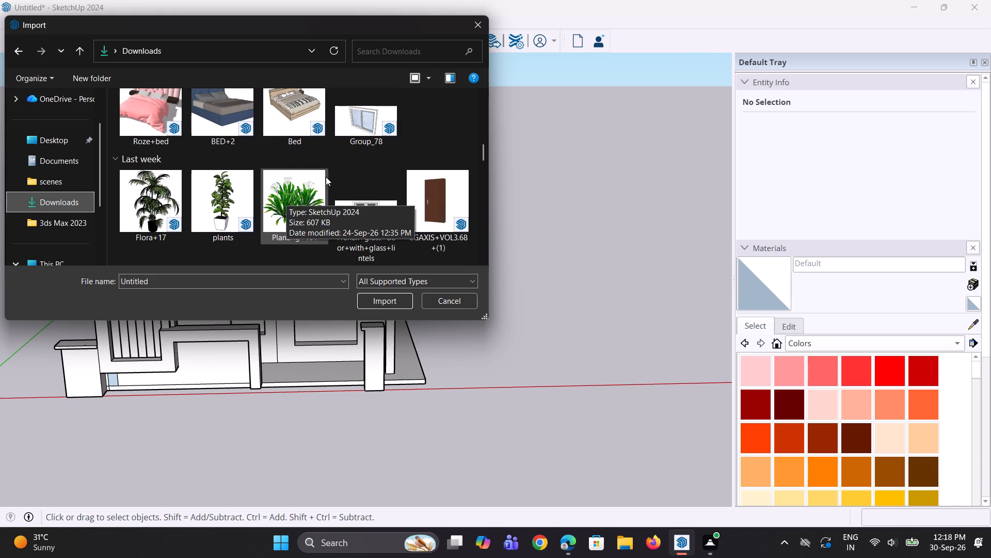
scroll(328, 178, "down", 2)
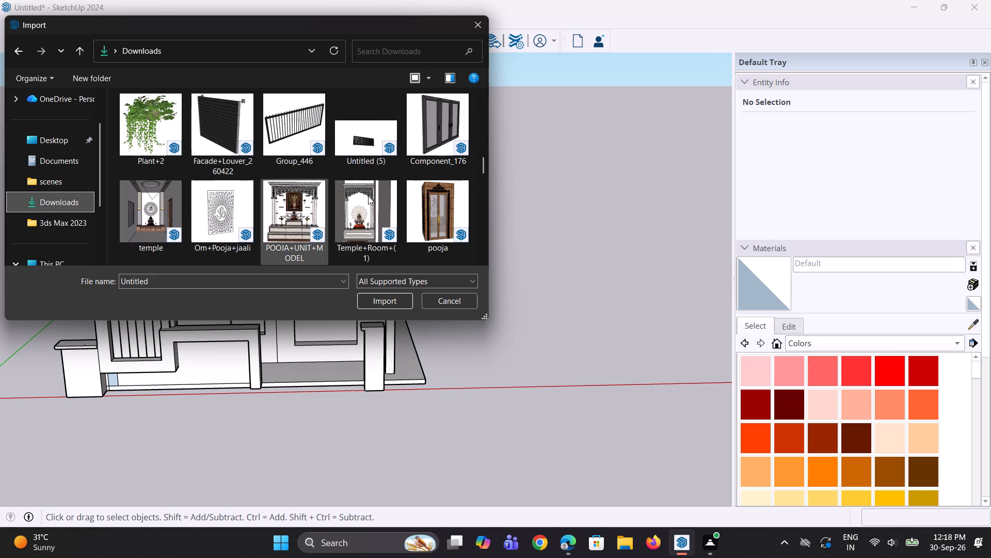
scroll(351, 193, "up", 1)
scroll(219, 195, "up", 2)
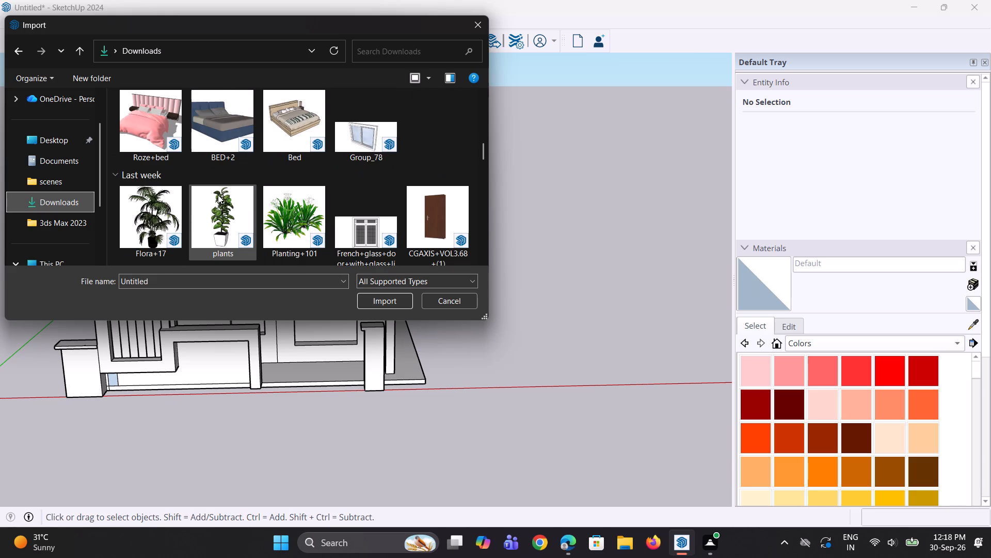
scroll(248, 190, "down", 1)
scroll(342, 190, "down", 1)
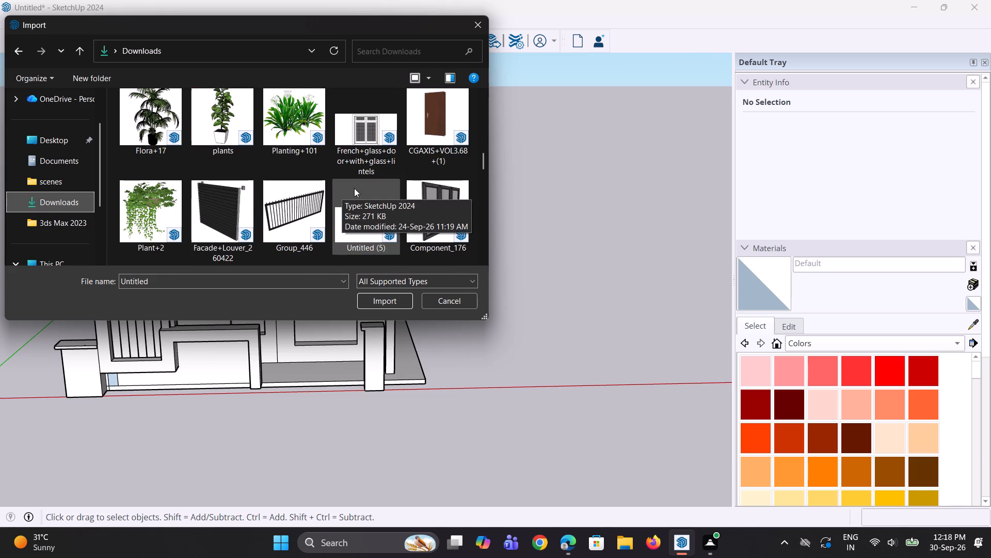
left_click(347, 116)
left_click(387, 309)
left_click(387, 306)
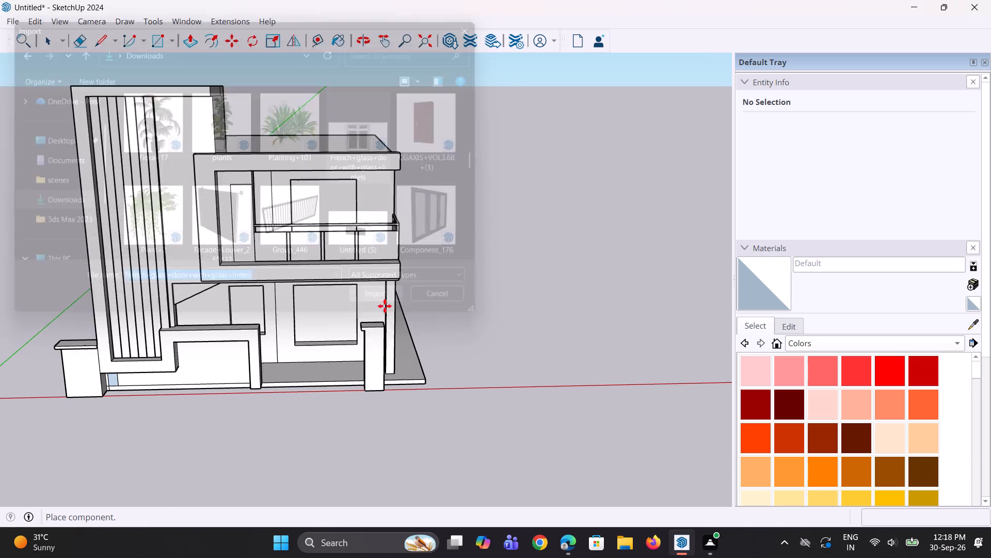
scroll(218, 346, "up", 4)
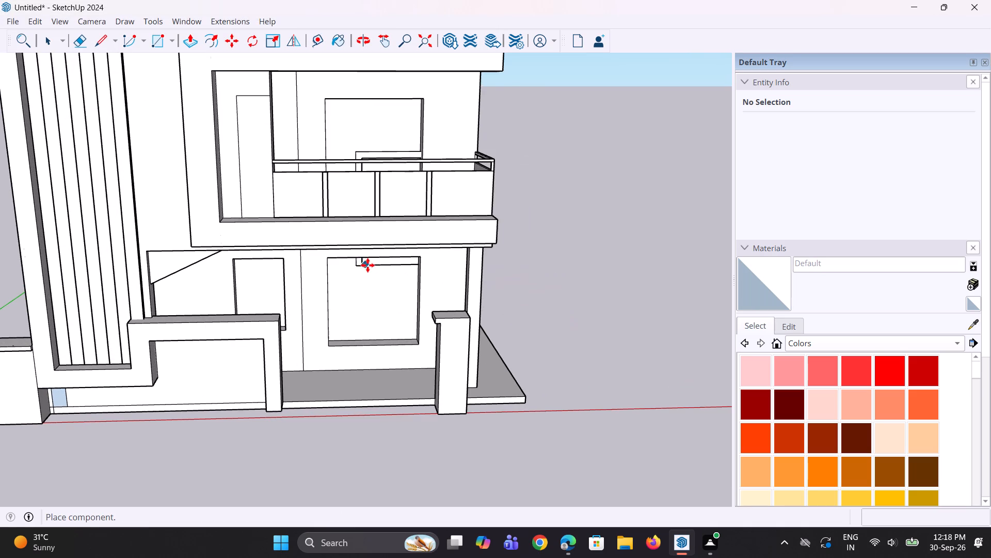
left_click(423, 295)
Scale the imported French door component down uniformly to fit within the small ground-floor window opening.
scroll(351, 298, "down", 4)
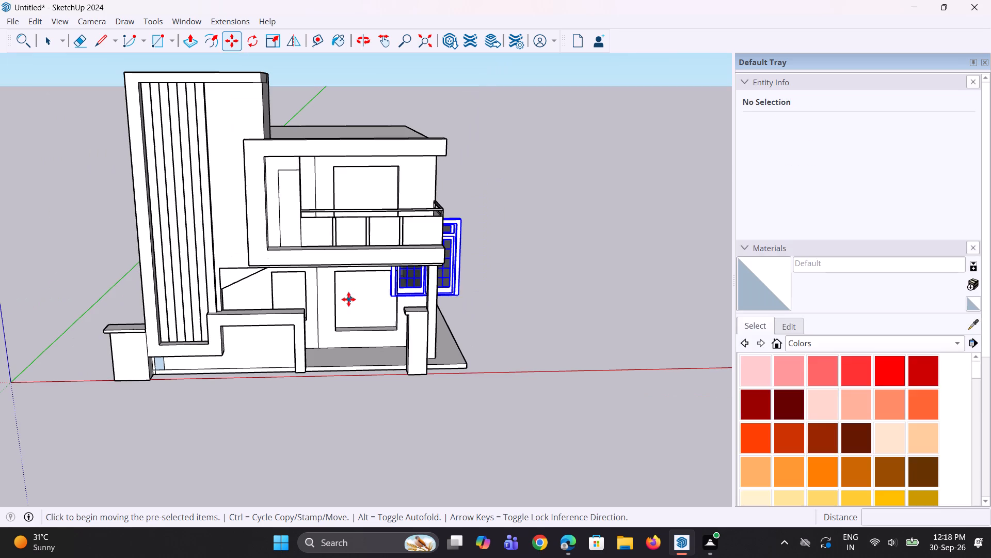
key("s")
left_click(464, 218)
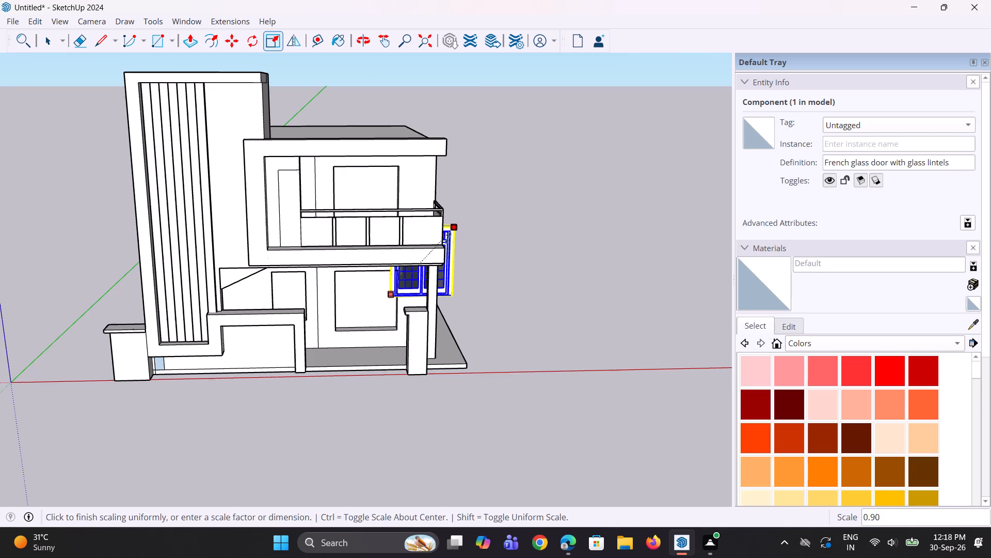
left_click(427, 275)
Move the component into the small ground-floor window opening, aligned with the opening's upper-left corner.
scroll(353, 309, "up", 5)
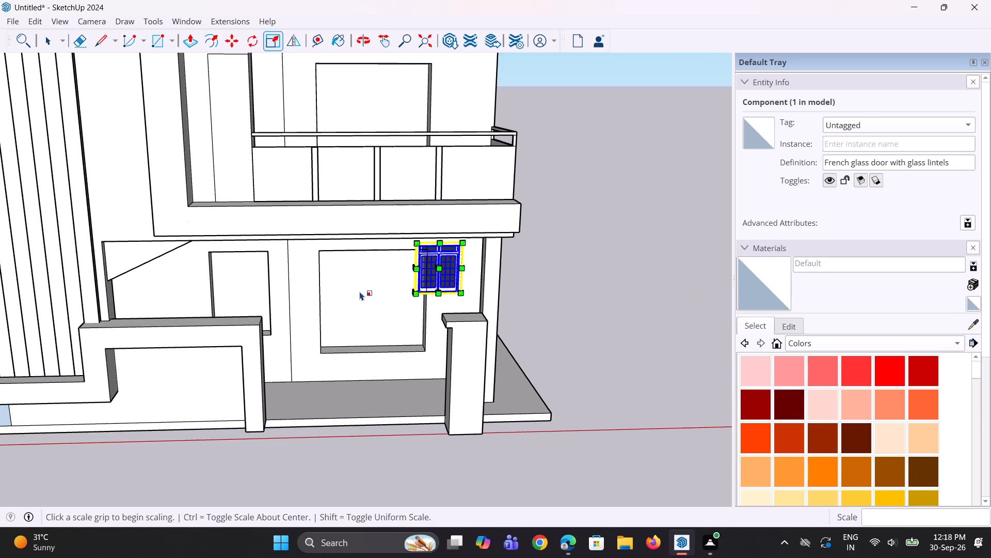
key("m")
left_click(416, 289)
scroll(220, 318, "up", 2)
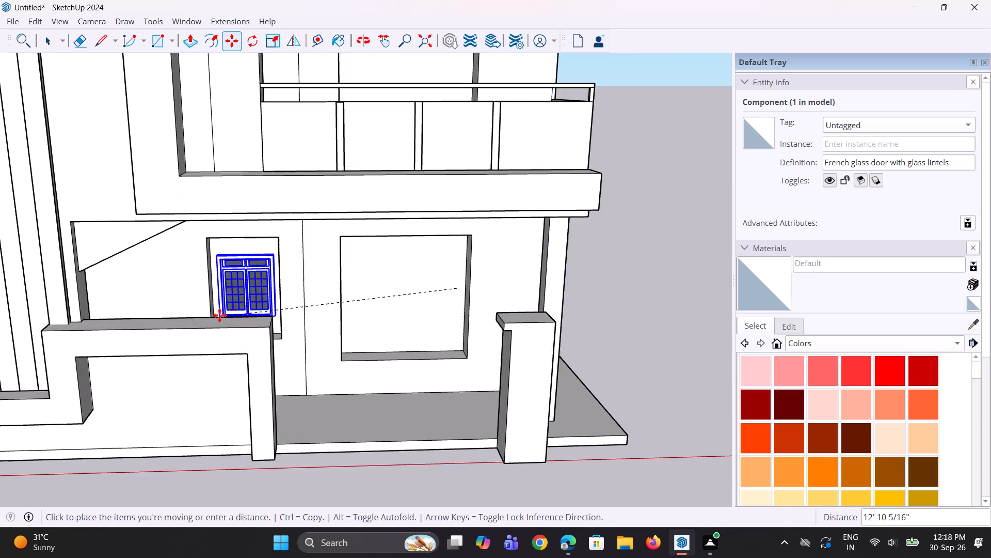
scroll(219, 315, "up", 3)
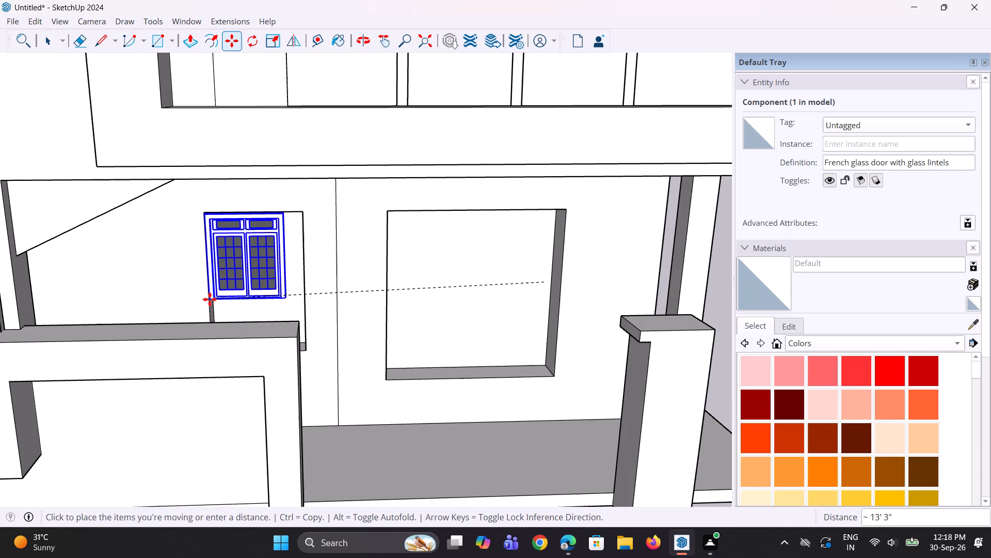
left_click(210, 299)
Stretch the component's height by about 1.67 down to the bottom edge of the small window opening.
scroll(308, 241, "down", 3)
middle_click_drag(292, 269, 134, 280)
scroll(253, 273, "up", 4)
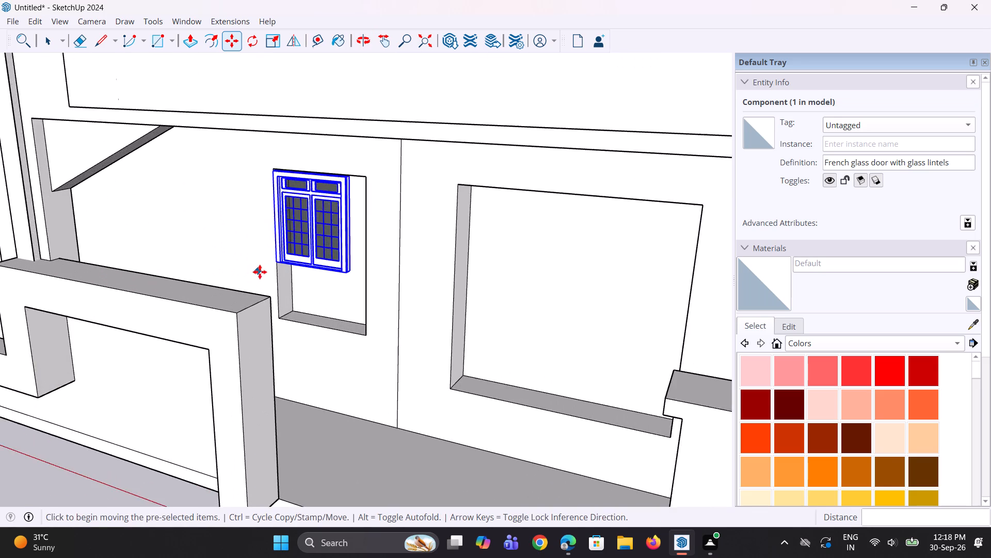
scroll(260, 272, "up", 2)
key("s")
middle_click_drag(321, 274, 314, 141)
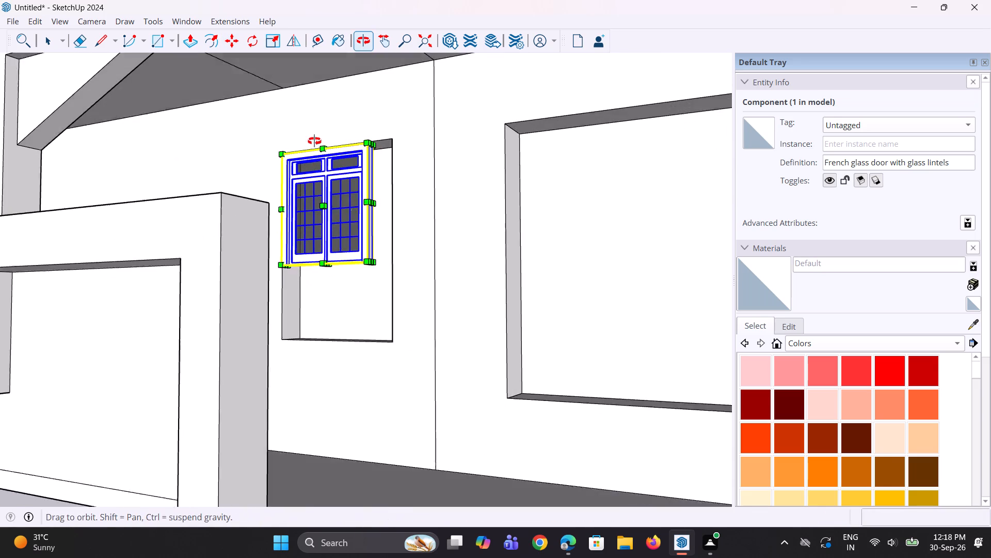
middle_click_drag(314, 141, 314, 135)
scroll(330, 270, "up", 5)
left_click(327, 265)
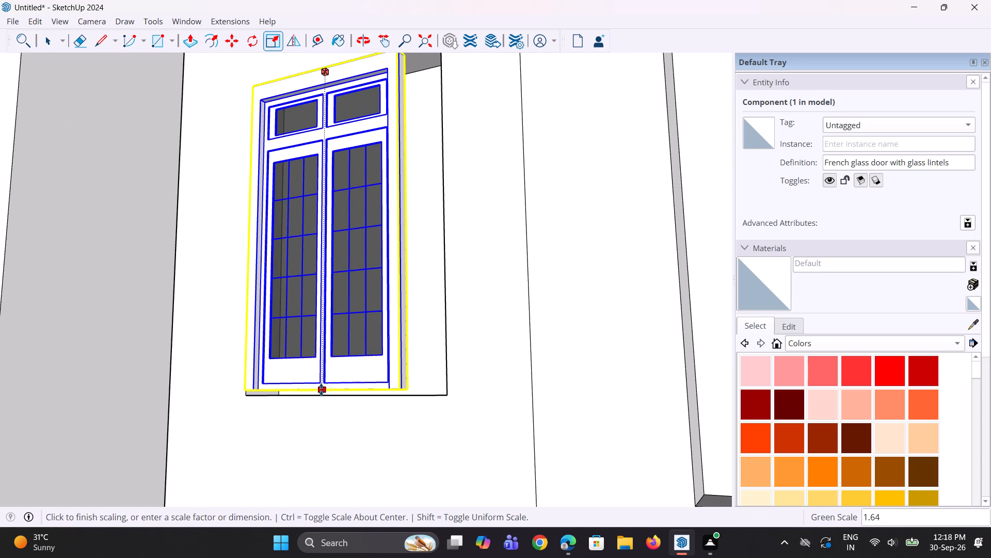
left_click(320, 393)
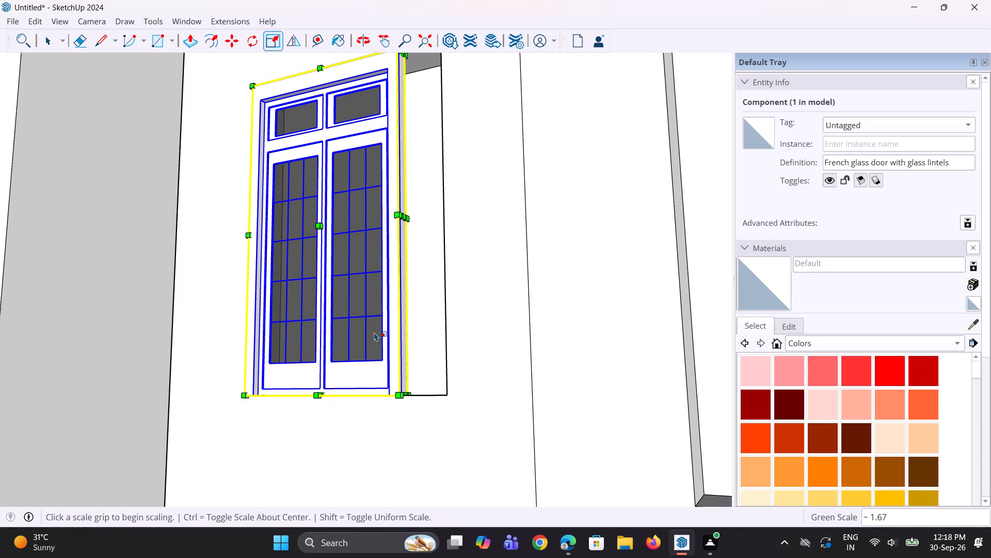
Stretch the component's width to the far side edge of the small window opening.
middle_click_drag(374, 332, 351, 332)
scroll(419, 235, "up", 2)
left_click(399, 210)
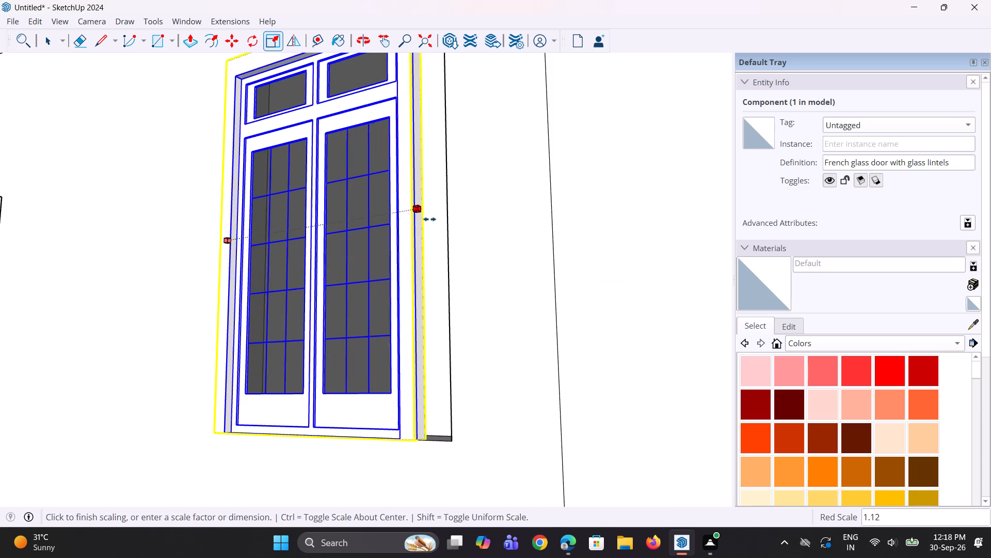
left_click(450, 259)
scroll(350, 338, "down", 4)
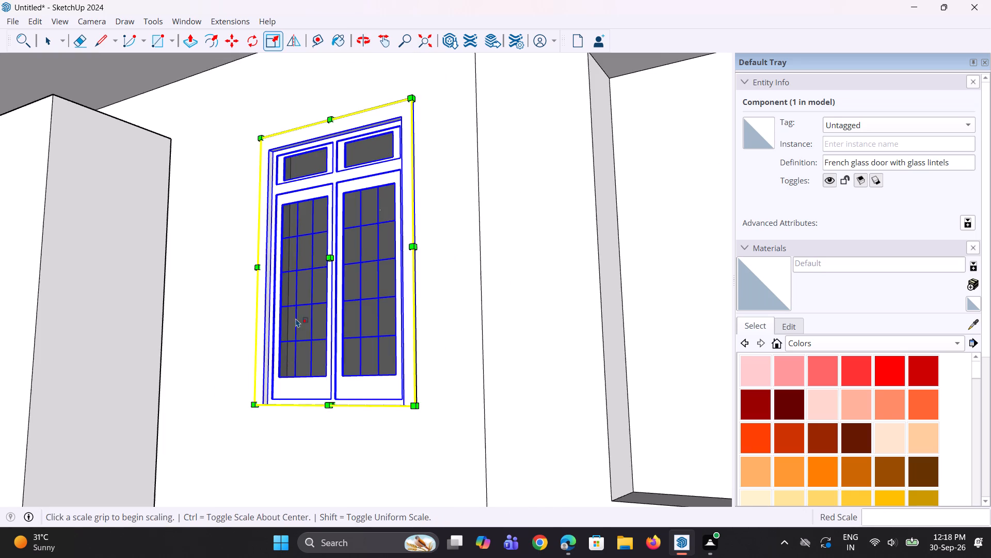
Push the sill face of the large ground-floor window opening down by about 5 3/8".
middle_click_drag(296, 317, 430, 344)
scroll(380, 322, "down", 4)
key("space")
key("space")
middle_click_drag(399, 270, 397, 357)
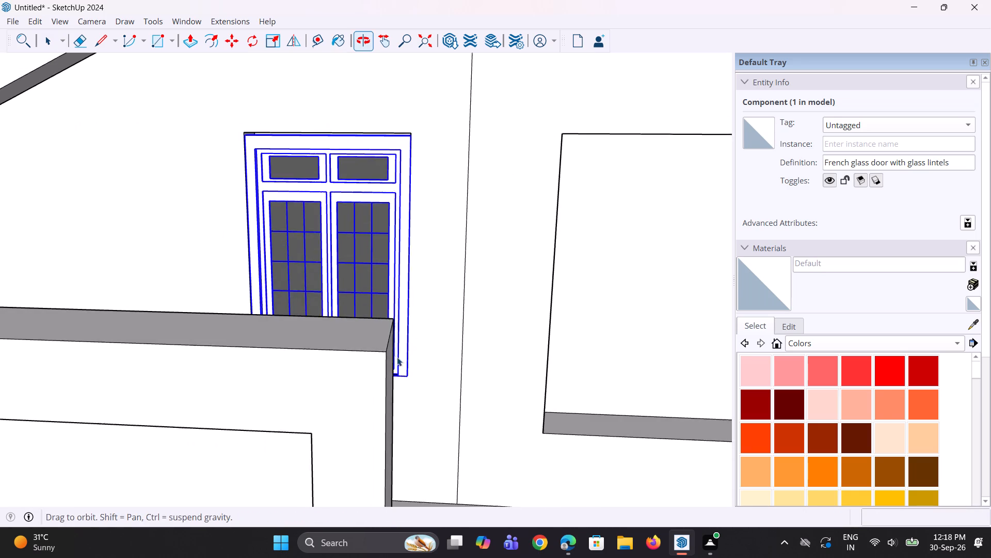
middle_click_drag(397, 357, 407, 362)
scroll(302, 231, "down", 4)
middle_click_drag(309, 248, 311, 255)
scroll(311, 255, "down", 5)
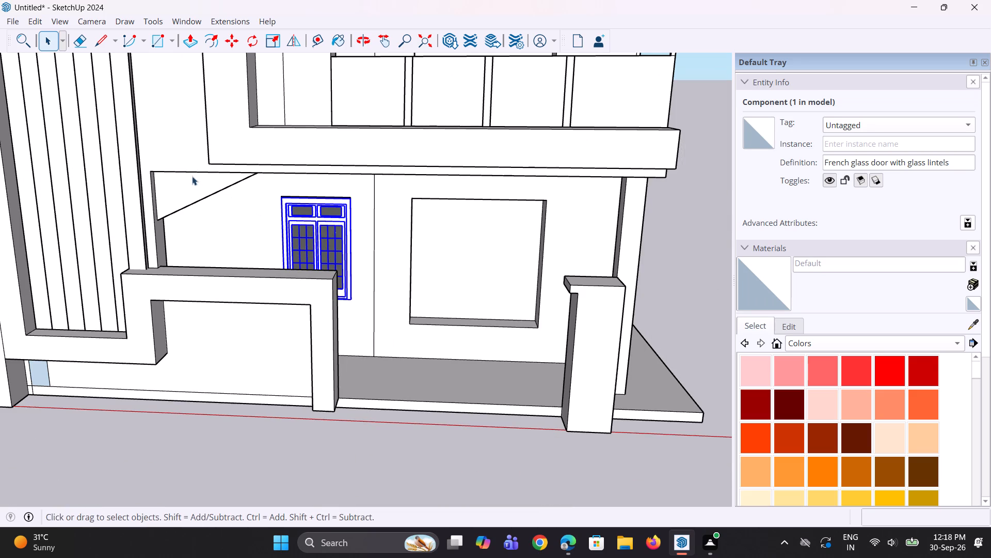
middle_click_drag(568, 405, 463, 294)
middle_click_drag(478, 312, 549, 373)
scroll(504, 397, "up", 1)
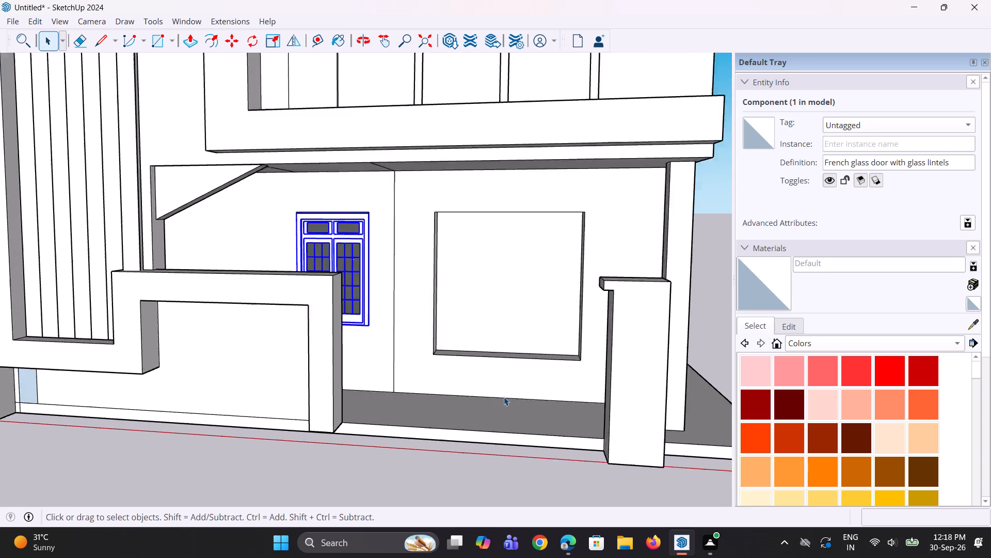
scroll(504, 397, "up", 1)
key("p")
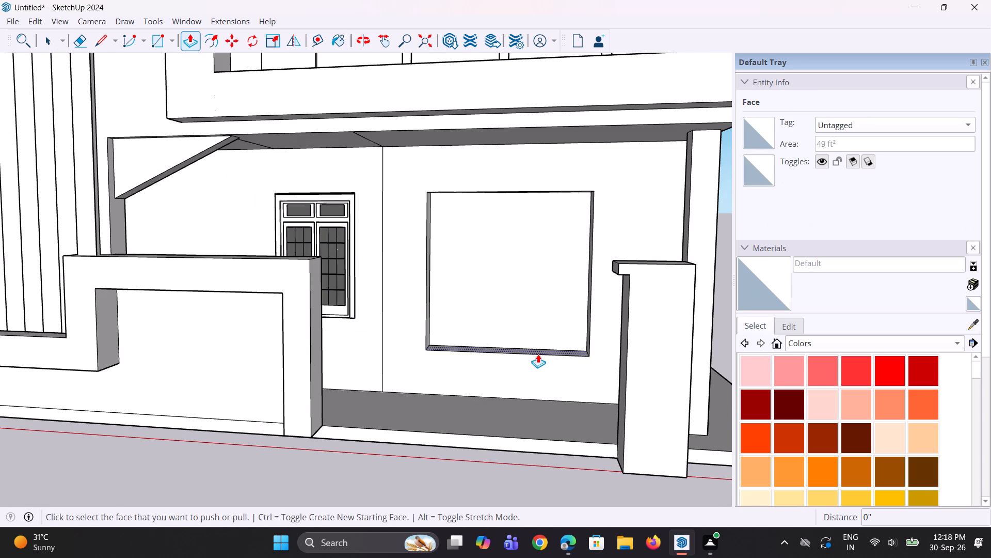
left_click(538, 354)
left_click(540, 365)
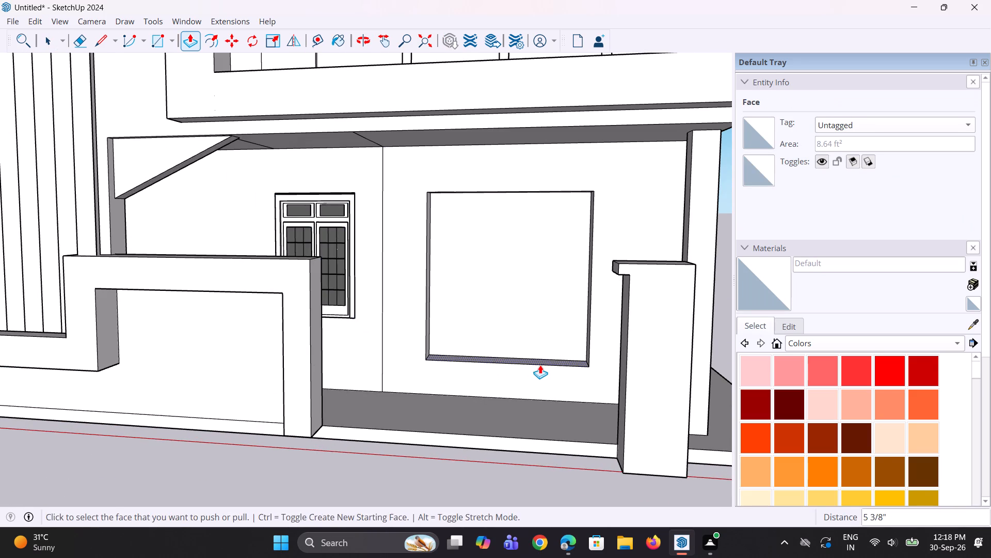
key("space")
key("space")
Import the Double+Door_250930 model from Downloads and place it at the lower-left corner of the large ground-floor window opening.
scroll(493, 383, "down", 4)
middle_click_drag(516, 380, 520, 388)
scroll(520, 389, "up", 1)
scroll(467, 377, "down", 6)
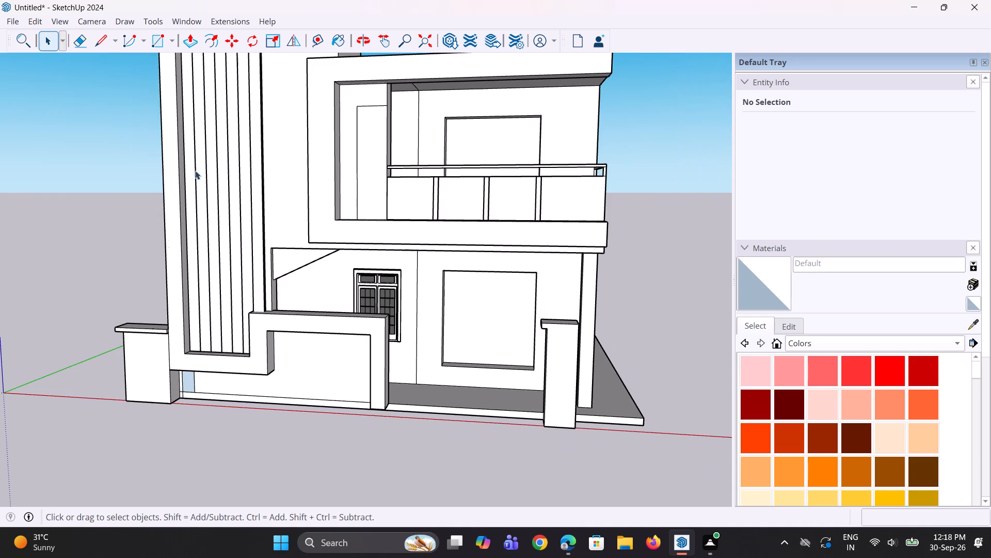
left_click(9, 22)
left_click(70, 204)
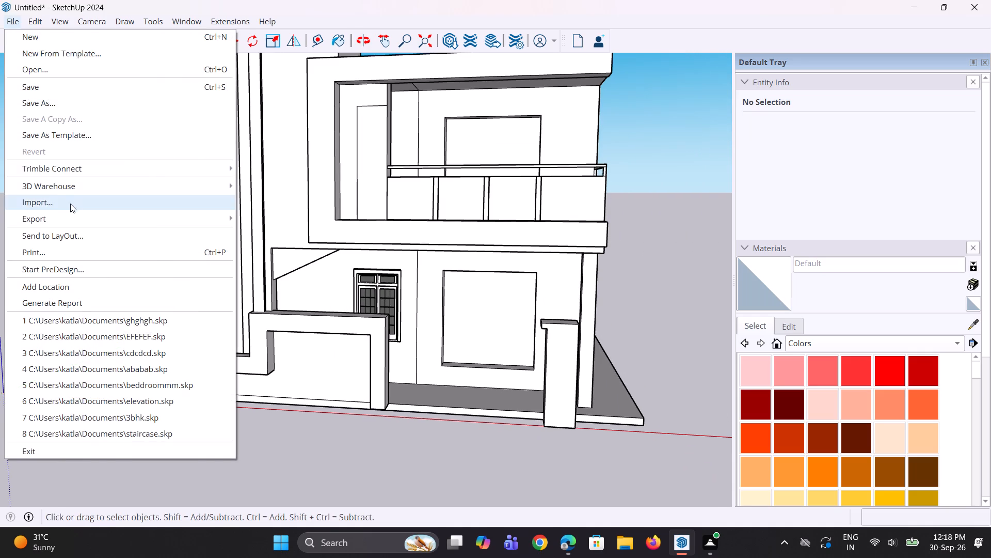
scroll(233, 217, "down", 6)
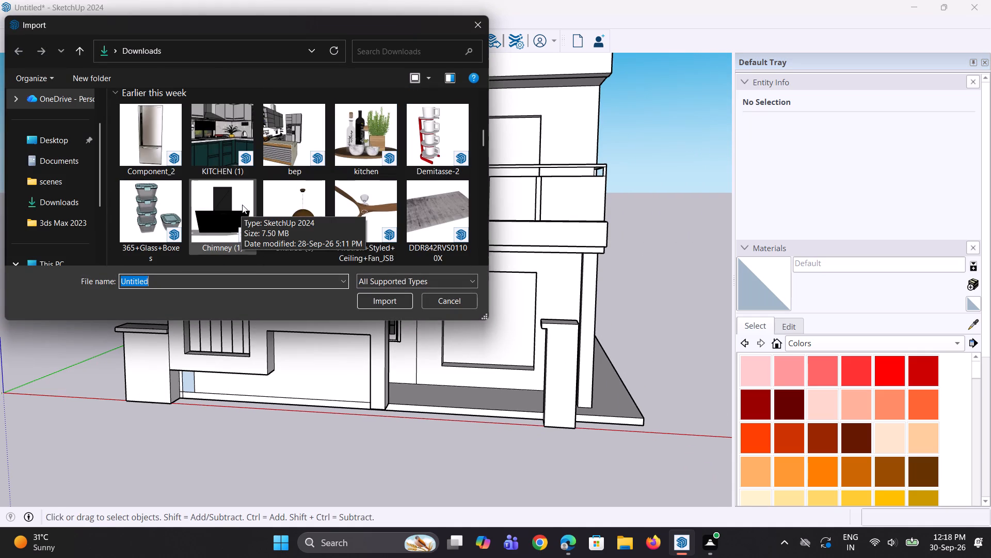
scroll(242, 205, "down", 2)
scroll(299, 204, "down", 2)
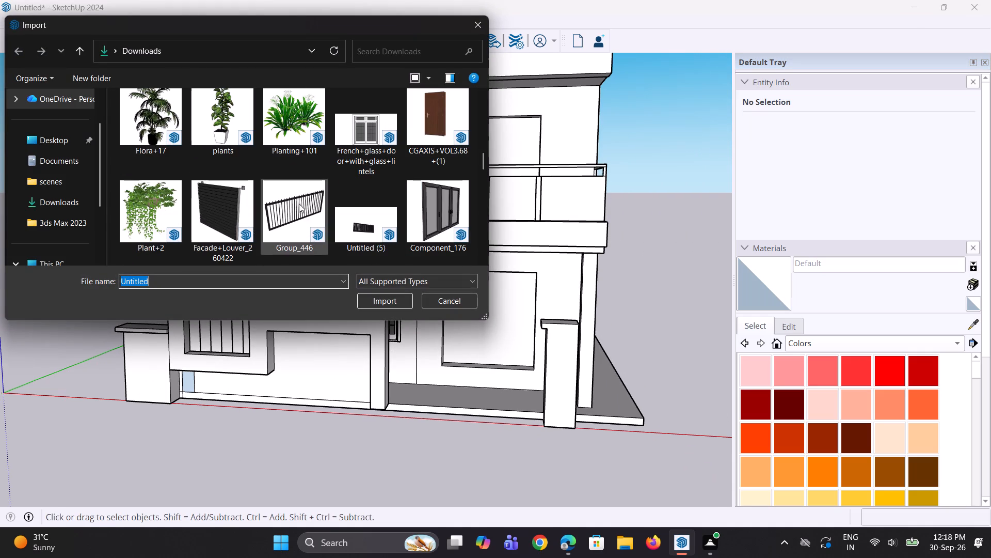
scroll(296, 191, "down", 1)
scroll(296, 191, "up", 2)
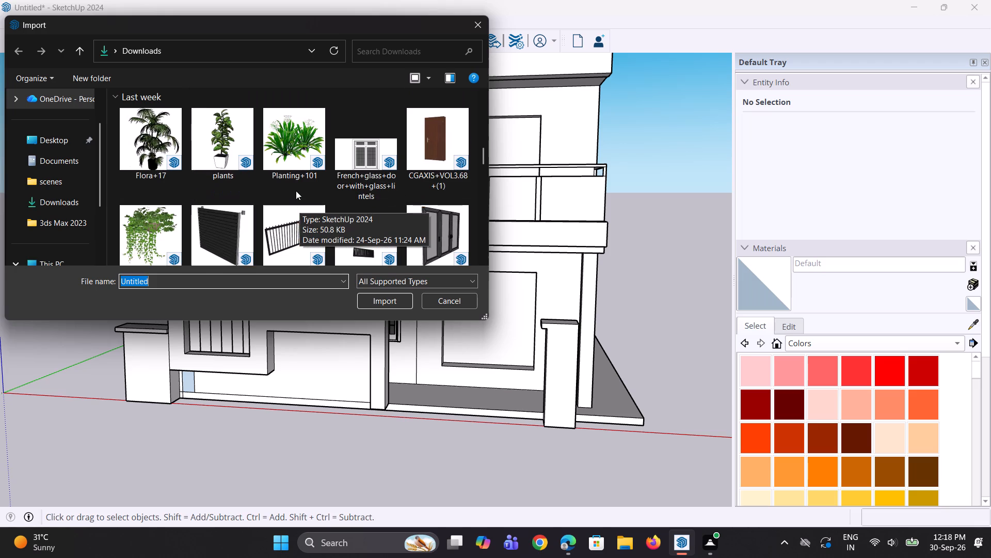
scroll(296, 191, "down", 2)
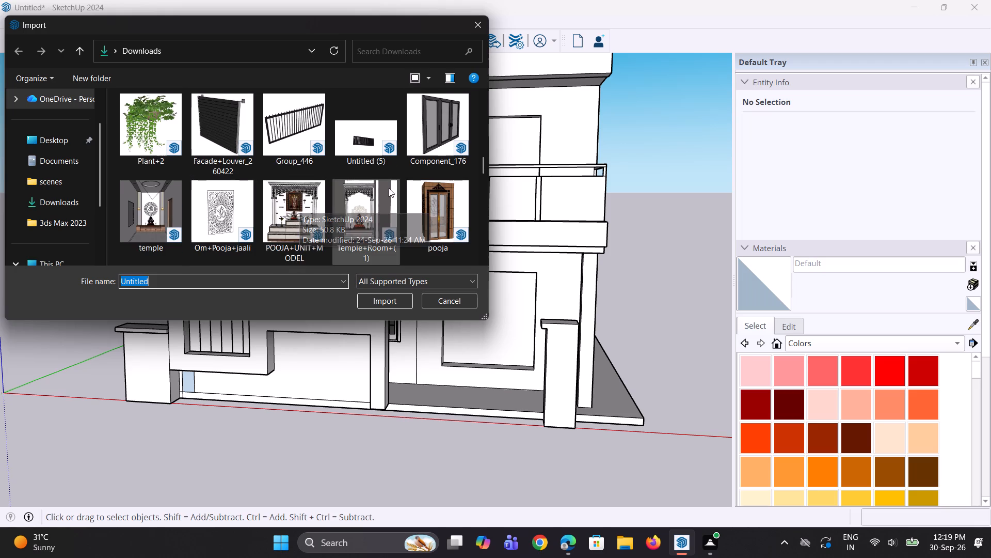
scroll(346, 192, "down", 3)
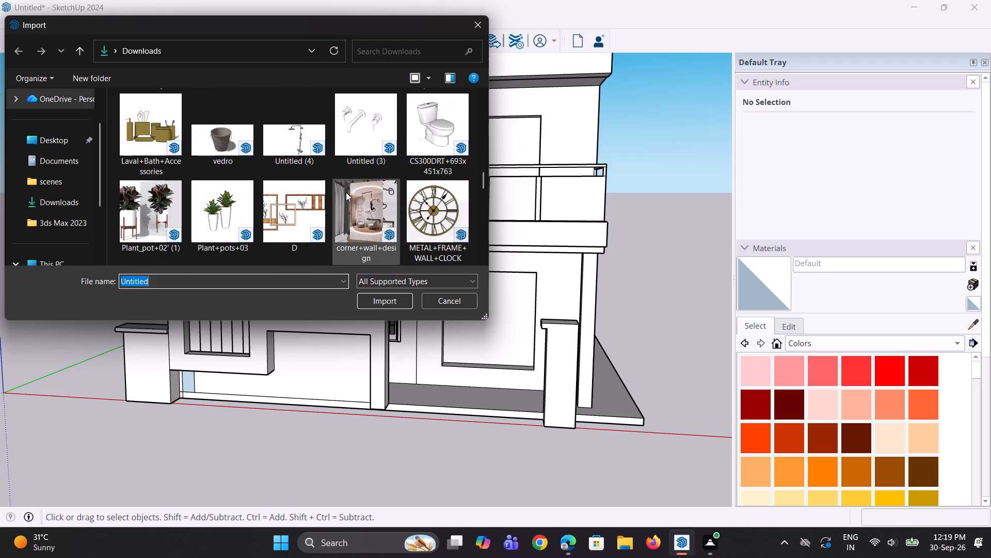
scroll(261, 192, "down", 3)
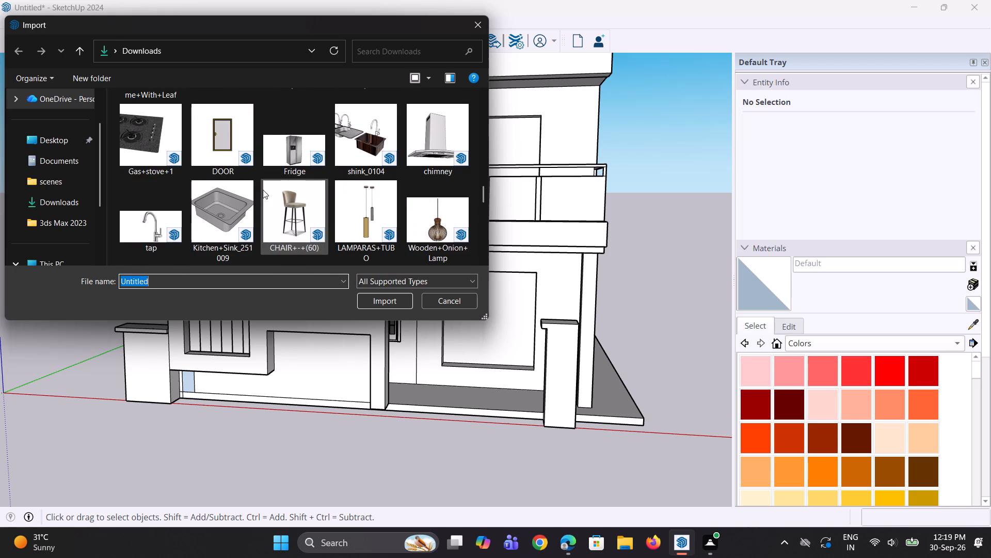
scroll(263, 185, "down", 6)
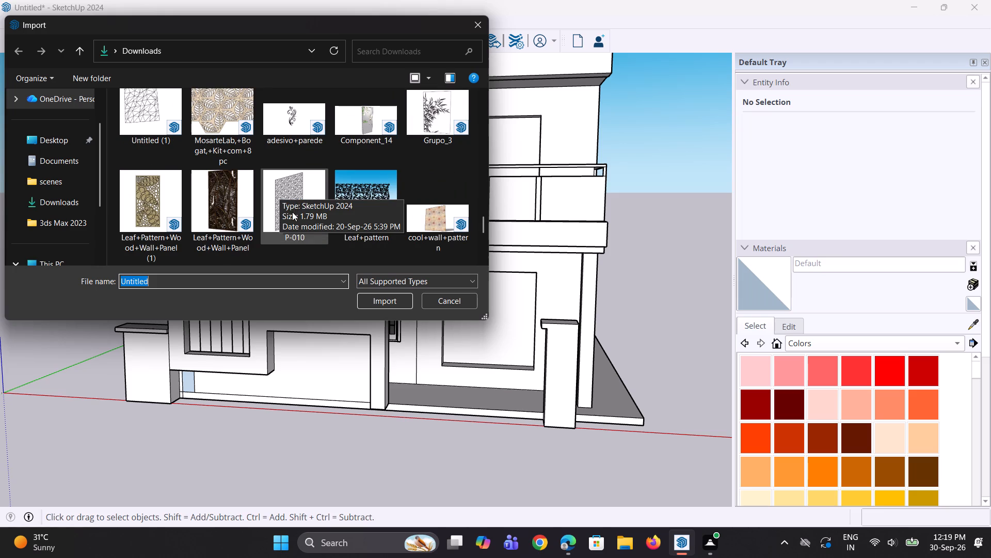
scroll(291, 214, "down", 1)
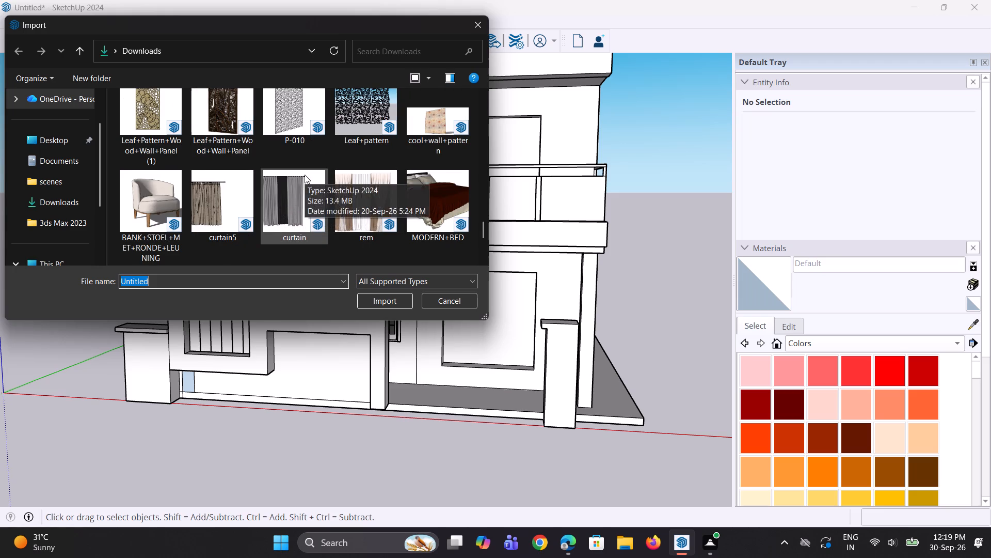
scroll(305, 175, "down", 2)
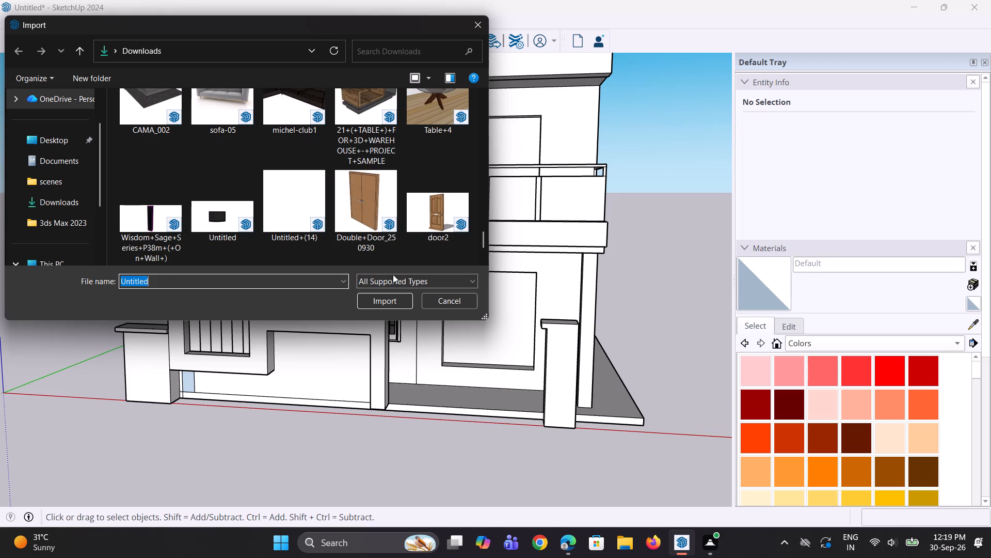
left_click(372, 220)
left_click(382, 295)
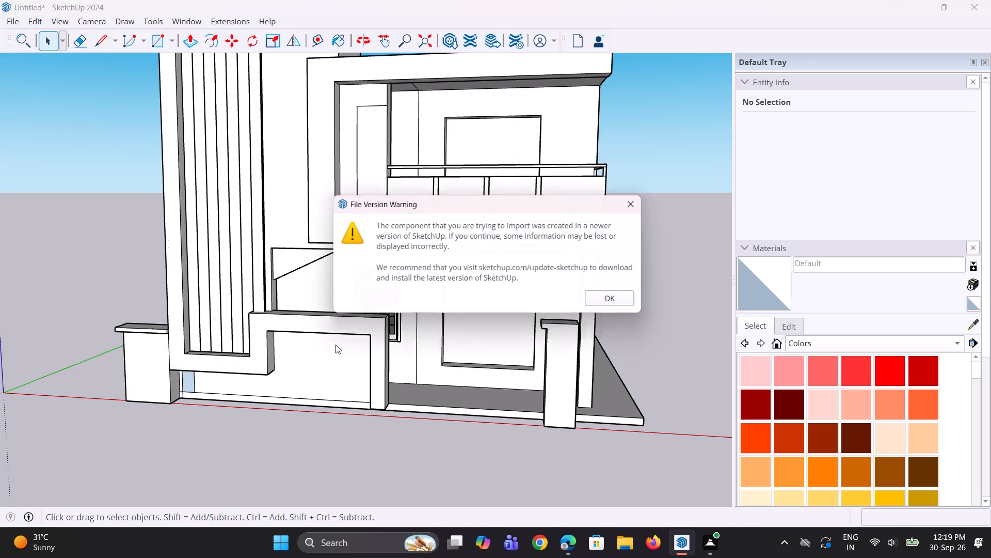
left_click(621, 306)
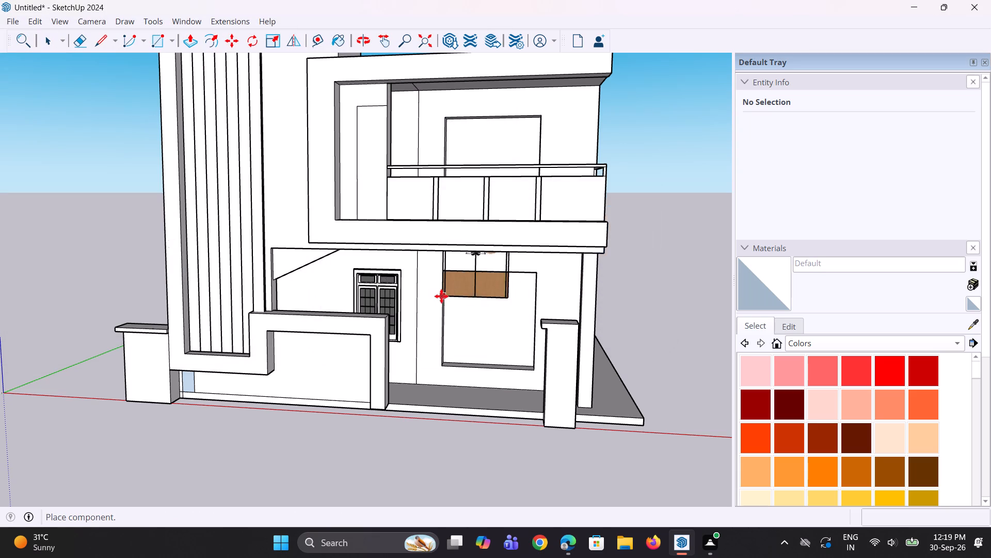
scroll(441, 296, "down", 3)
left_click(442, 349)
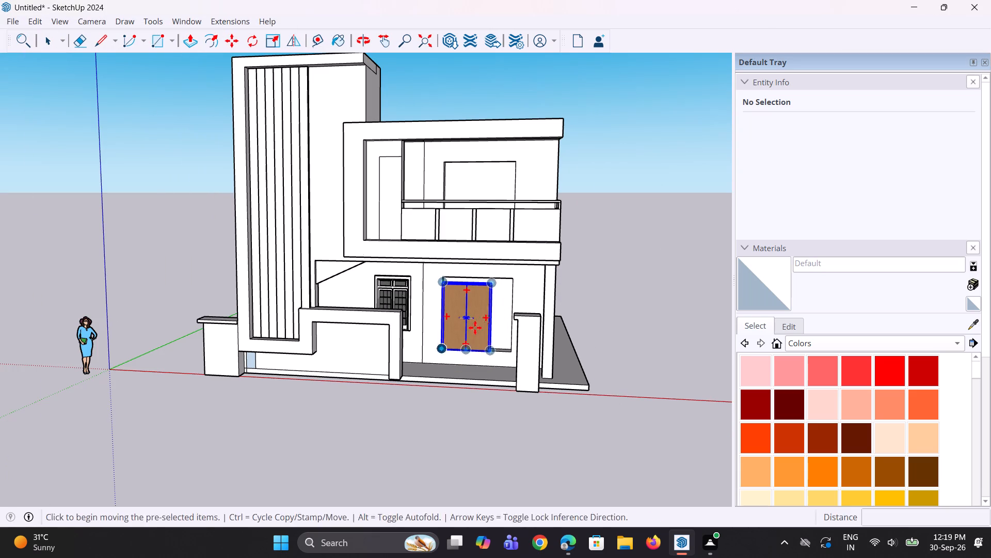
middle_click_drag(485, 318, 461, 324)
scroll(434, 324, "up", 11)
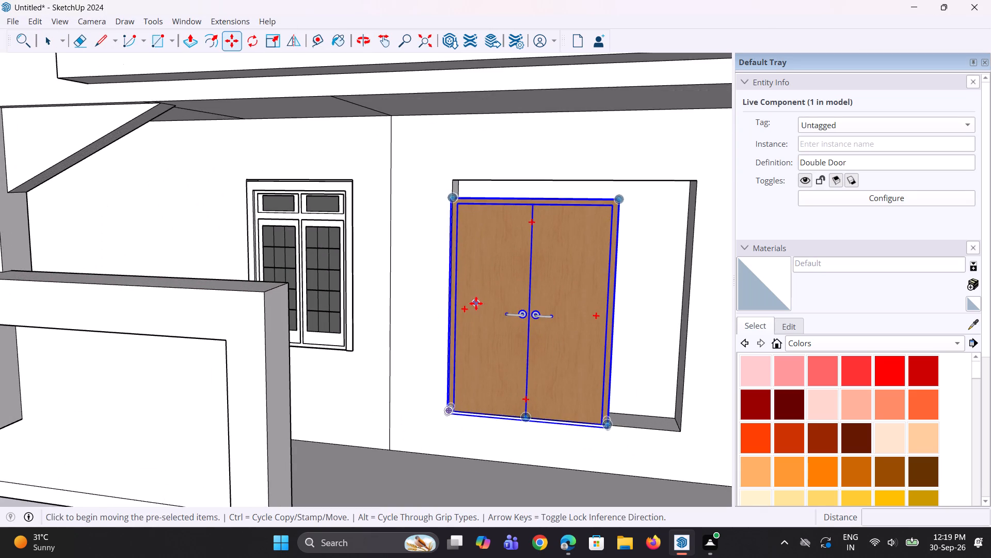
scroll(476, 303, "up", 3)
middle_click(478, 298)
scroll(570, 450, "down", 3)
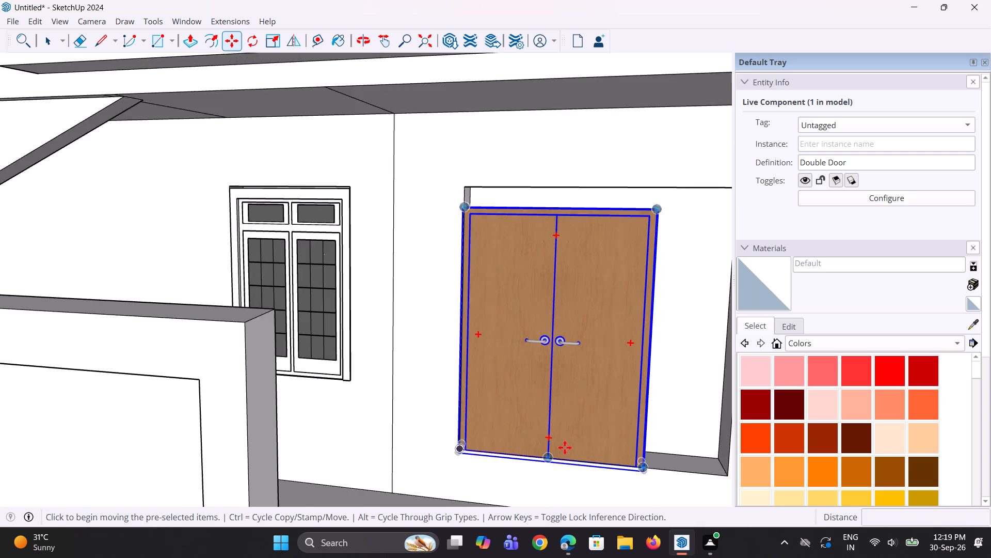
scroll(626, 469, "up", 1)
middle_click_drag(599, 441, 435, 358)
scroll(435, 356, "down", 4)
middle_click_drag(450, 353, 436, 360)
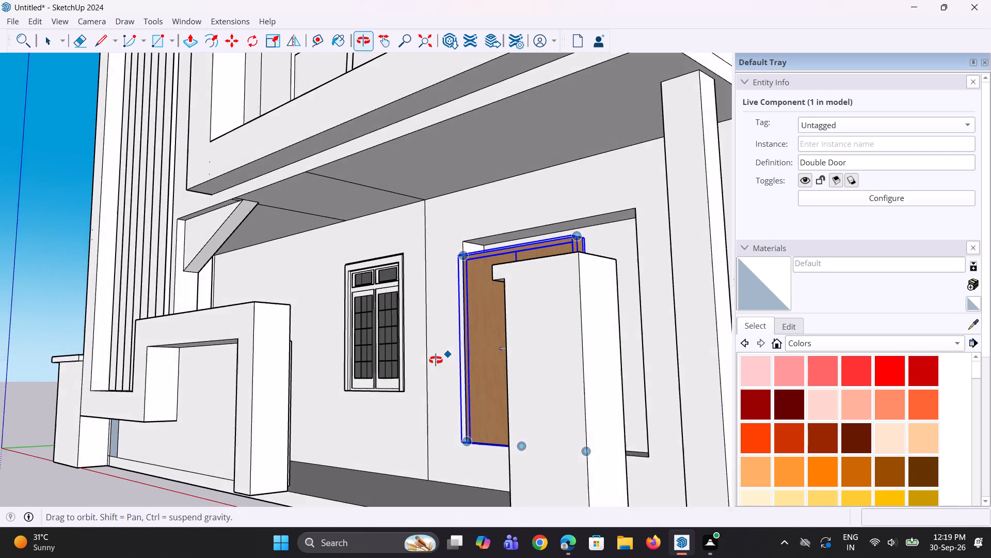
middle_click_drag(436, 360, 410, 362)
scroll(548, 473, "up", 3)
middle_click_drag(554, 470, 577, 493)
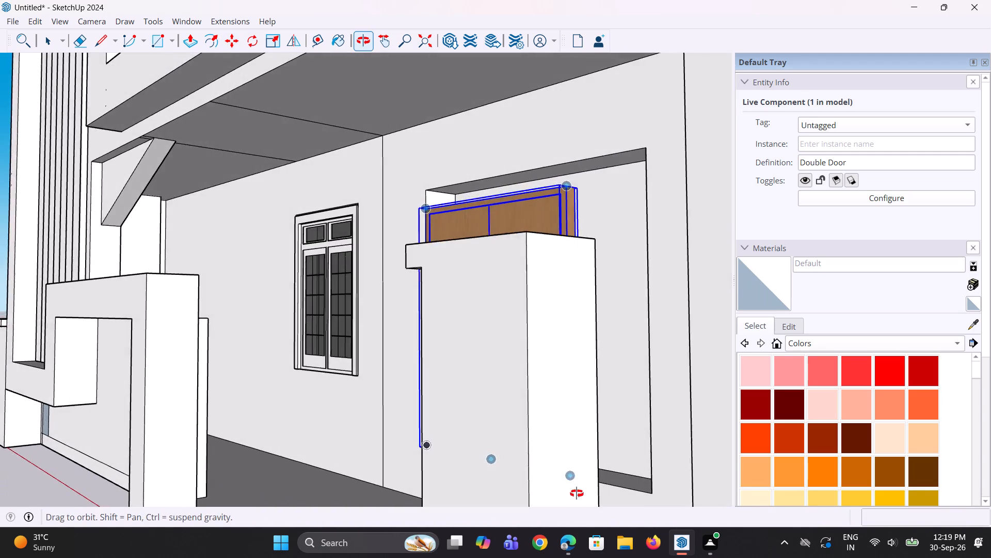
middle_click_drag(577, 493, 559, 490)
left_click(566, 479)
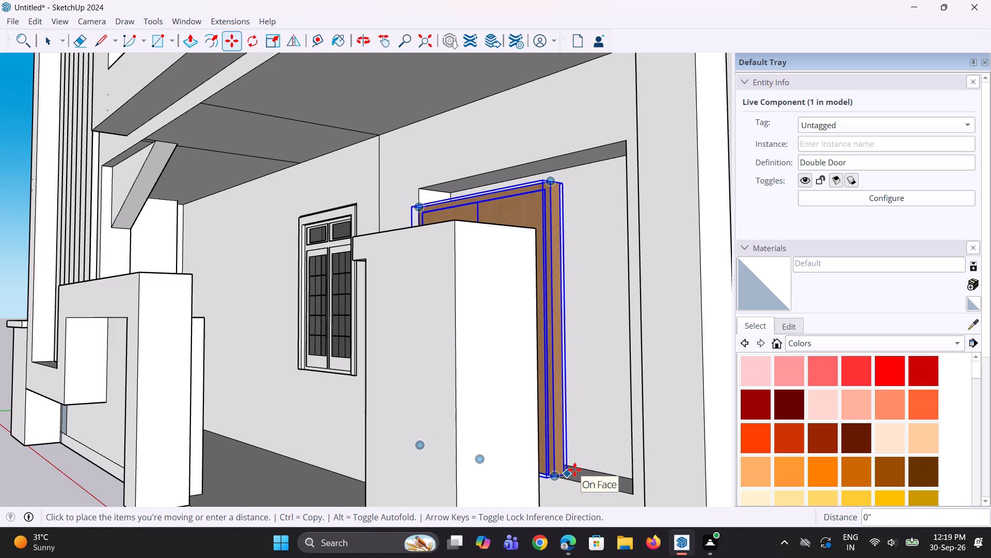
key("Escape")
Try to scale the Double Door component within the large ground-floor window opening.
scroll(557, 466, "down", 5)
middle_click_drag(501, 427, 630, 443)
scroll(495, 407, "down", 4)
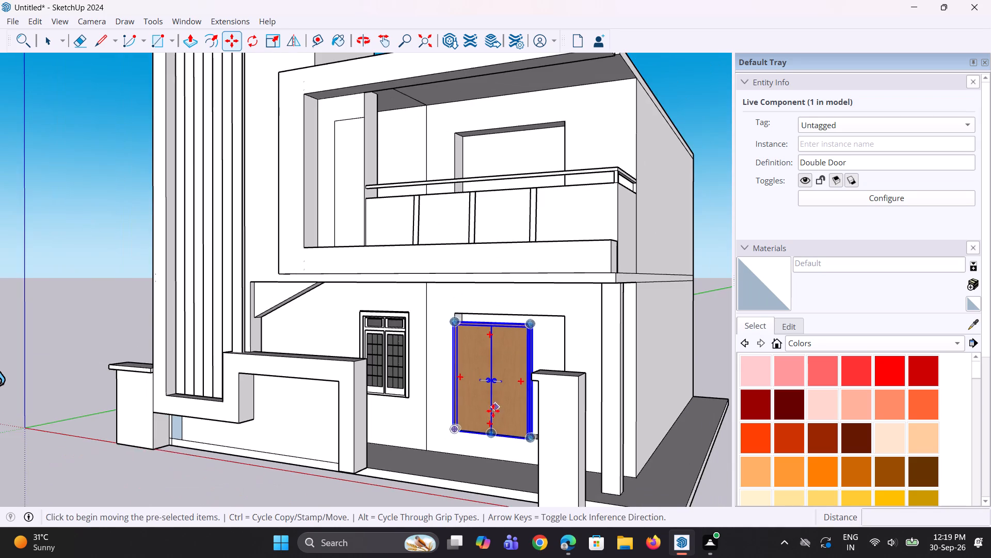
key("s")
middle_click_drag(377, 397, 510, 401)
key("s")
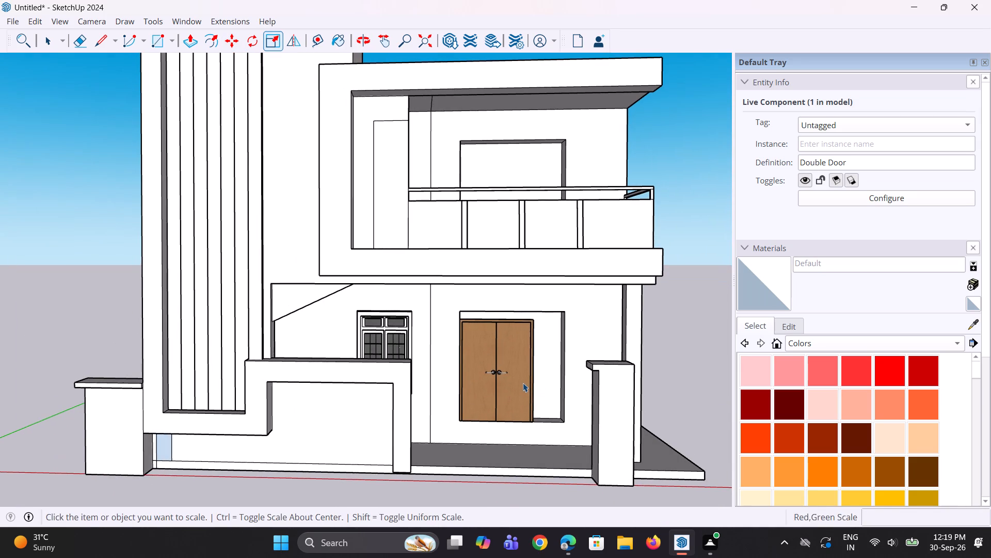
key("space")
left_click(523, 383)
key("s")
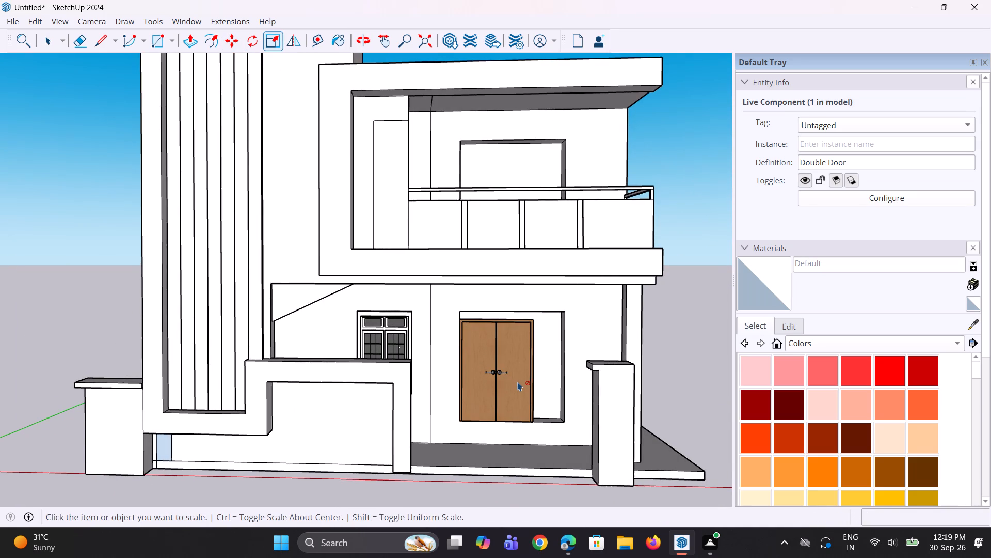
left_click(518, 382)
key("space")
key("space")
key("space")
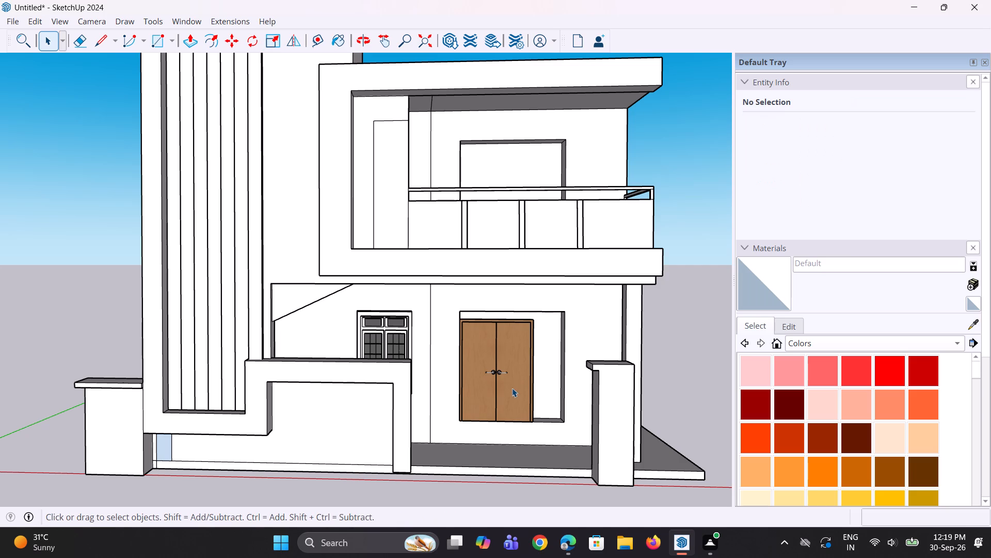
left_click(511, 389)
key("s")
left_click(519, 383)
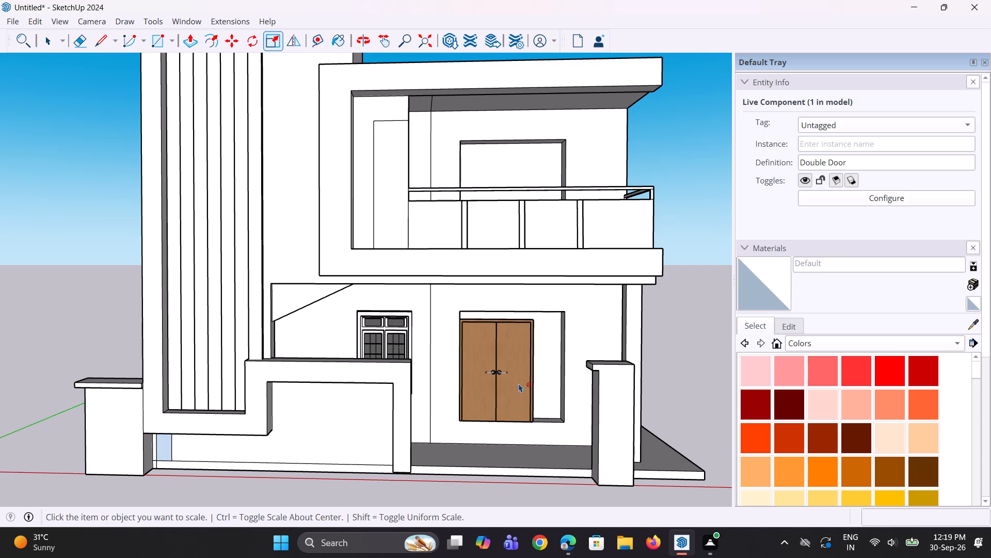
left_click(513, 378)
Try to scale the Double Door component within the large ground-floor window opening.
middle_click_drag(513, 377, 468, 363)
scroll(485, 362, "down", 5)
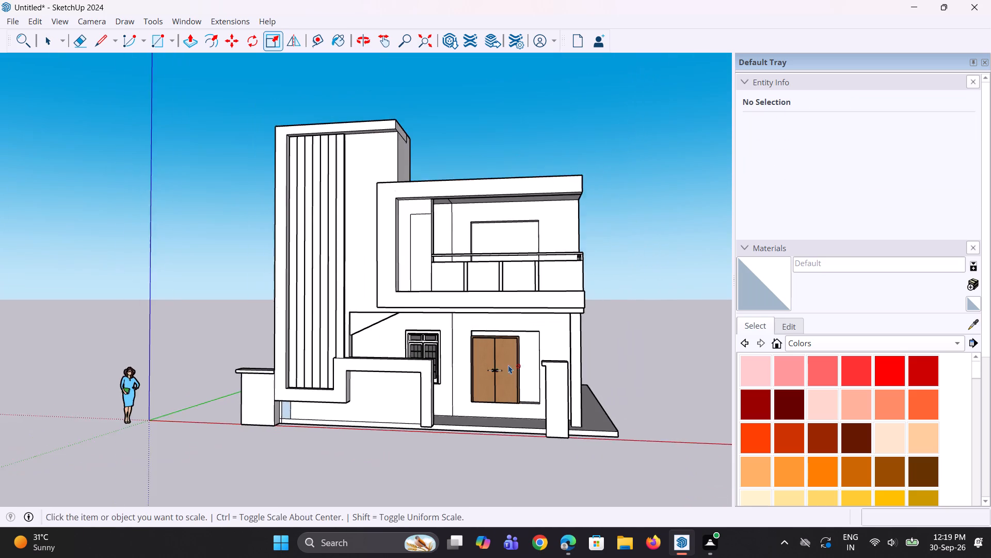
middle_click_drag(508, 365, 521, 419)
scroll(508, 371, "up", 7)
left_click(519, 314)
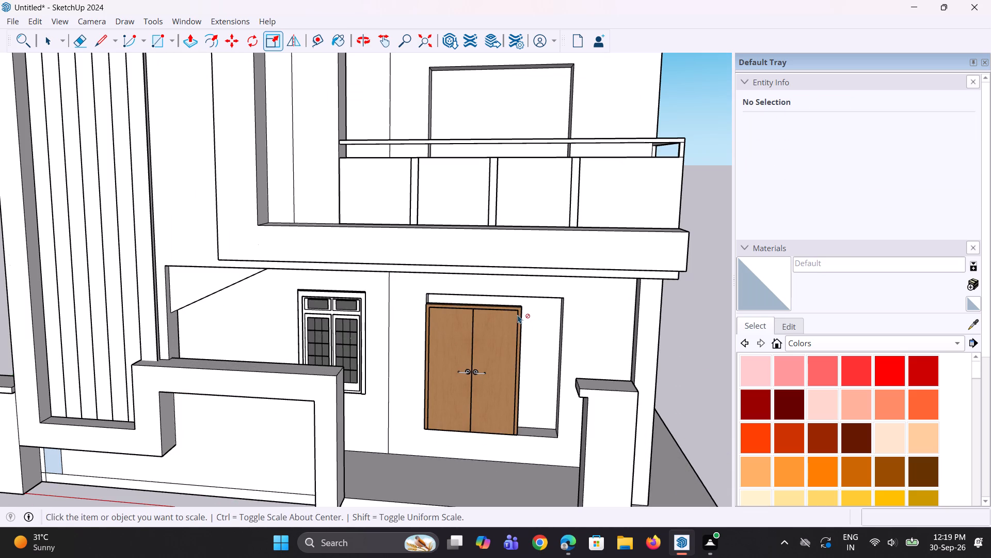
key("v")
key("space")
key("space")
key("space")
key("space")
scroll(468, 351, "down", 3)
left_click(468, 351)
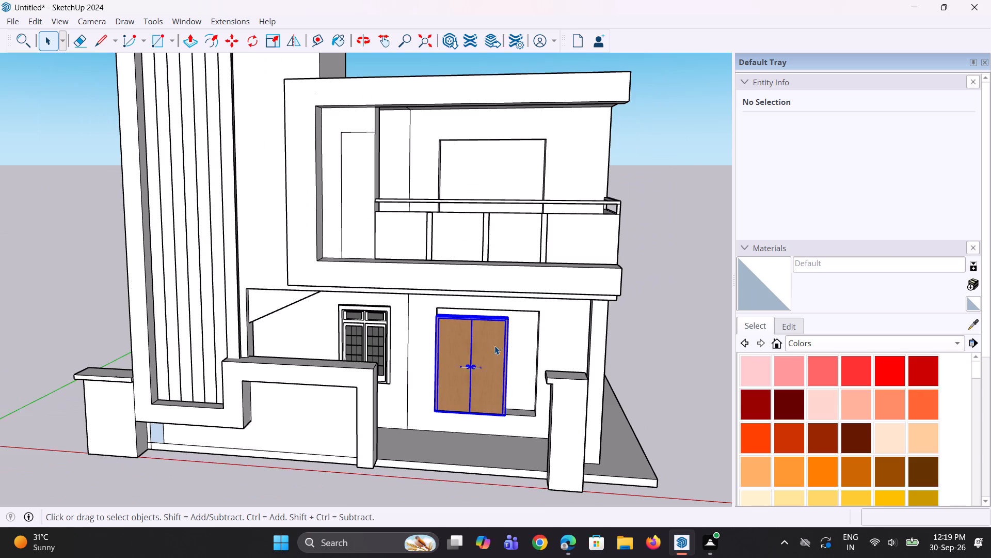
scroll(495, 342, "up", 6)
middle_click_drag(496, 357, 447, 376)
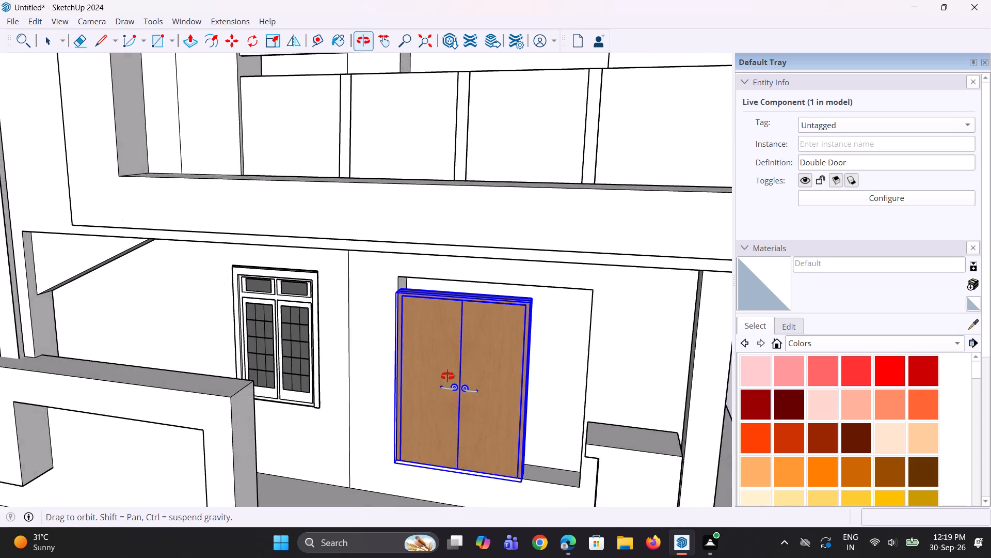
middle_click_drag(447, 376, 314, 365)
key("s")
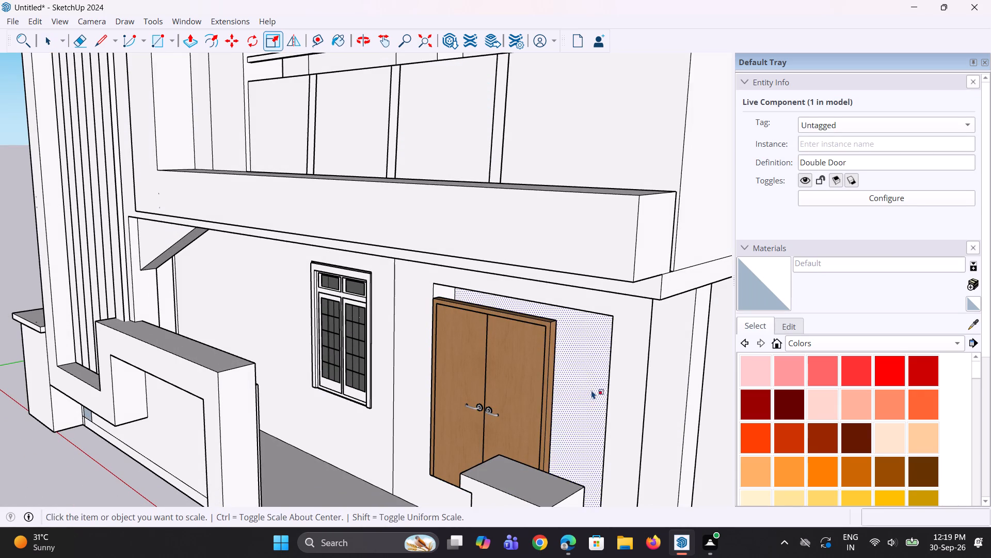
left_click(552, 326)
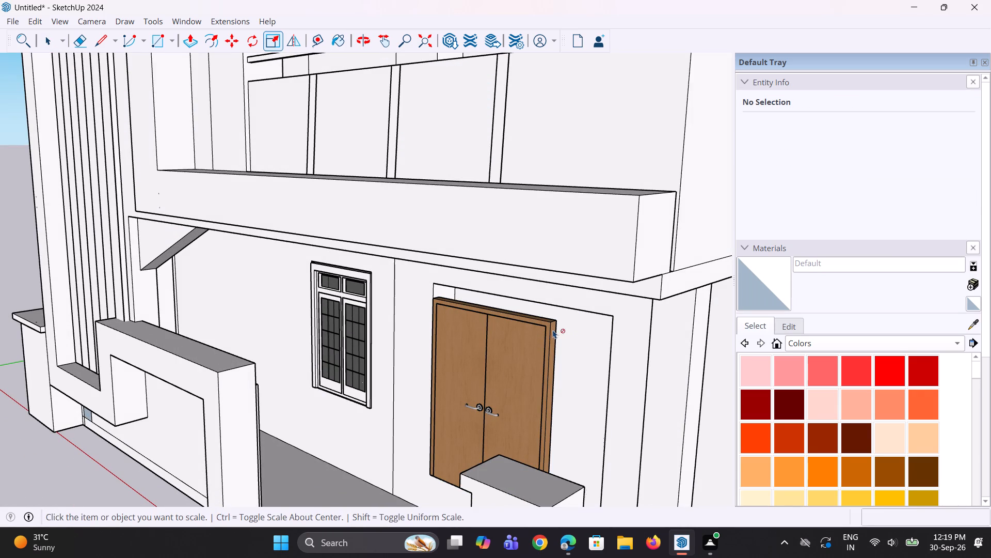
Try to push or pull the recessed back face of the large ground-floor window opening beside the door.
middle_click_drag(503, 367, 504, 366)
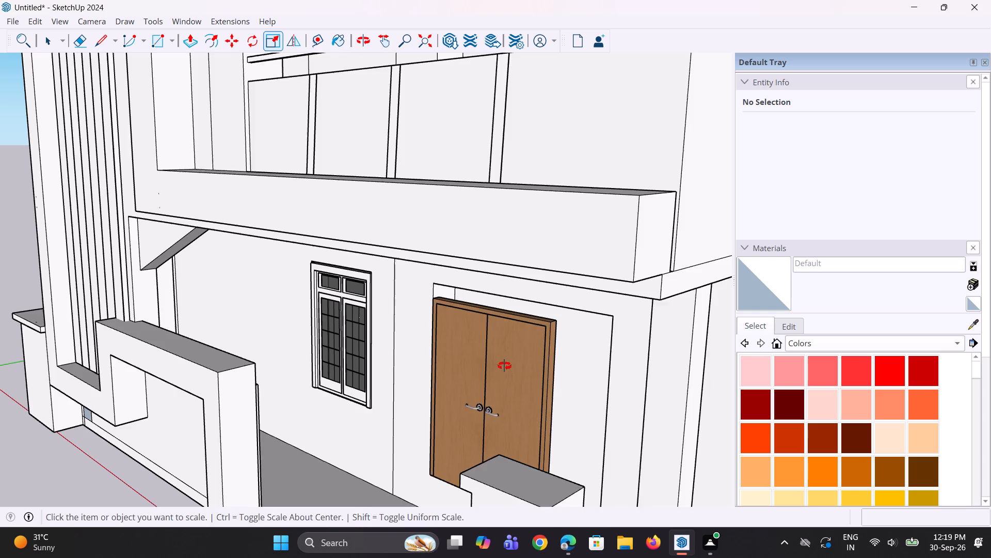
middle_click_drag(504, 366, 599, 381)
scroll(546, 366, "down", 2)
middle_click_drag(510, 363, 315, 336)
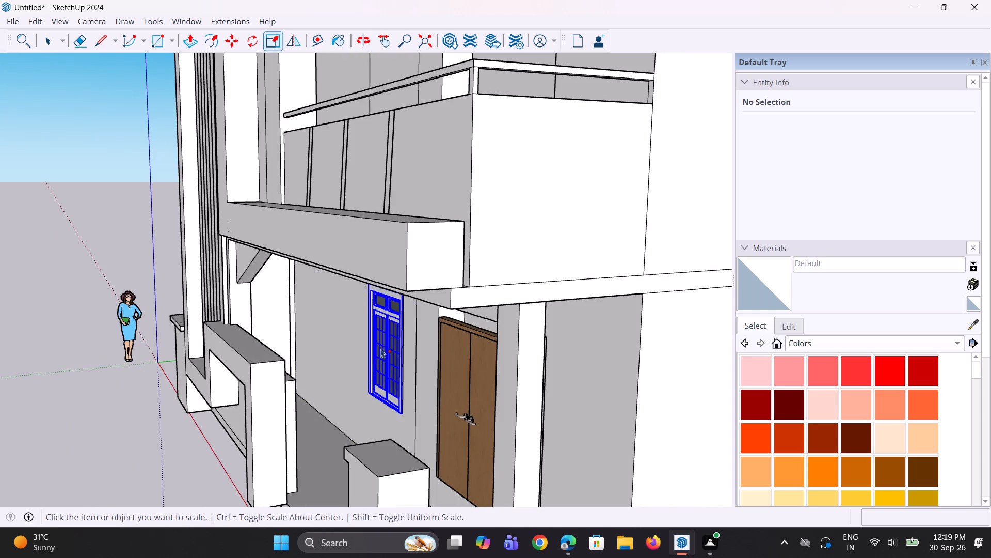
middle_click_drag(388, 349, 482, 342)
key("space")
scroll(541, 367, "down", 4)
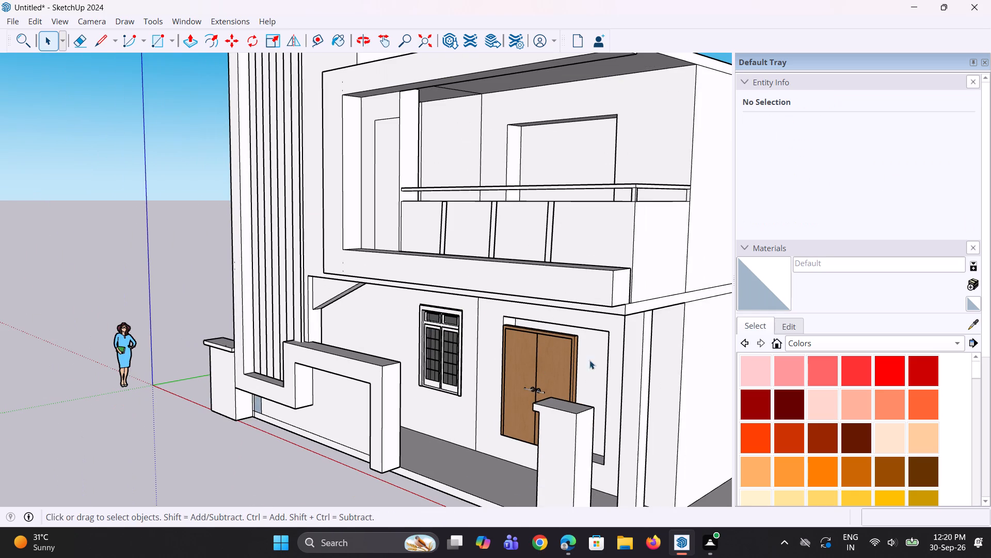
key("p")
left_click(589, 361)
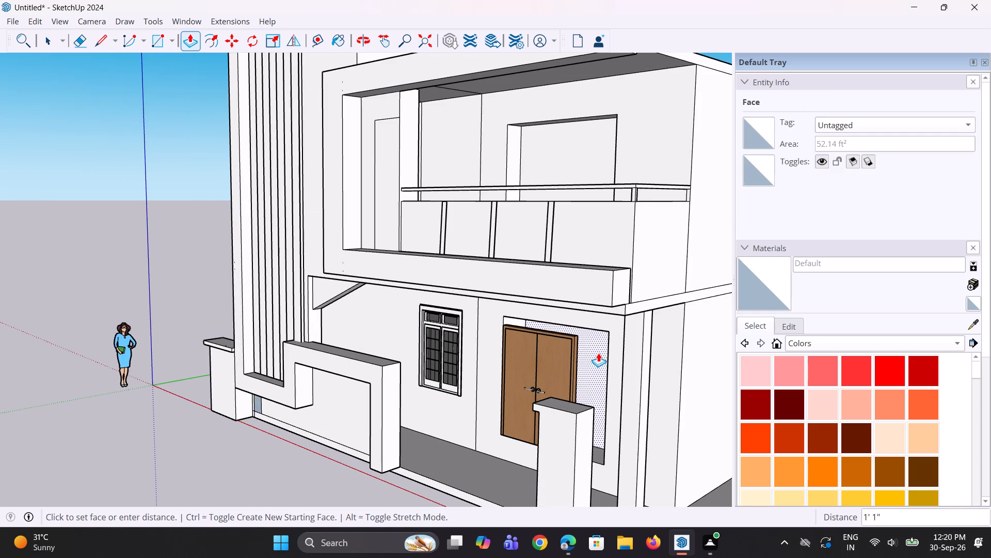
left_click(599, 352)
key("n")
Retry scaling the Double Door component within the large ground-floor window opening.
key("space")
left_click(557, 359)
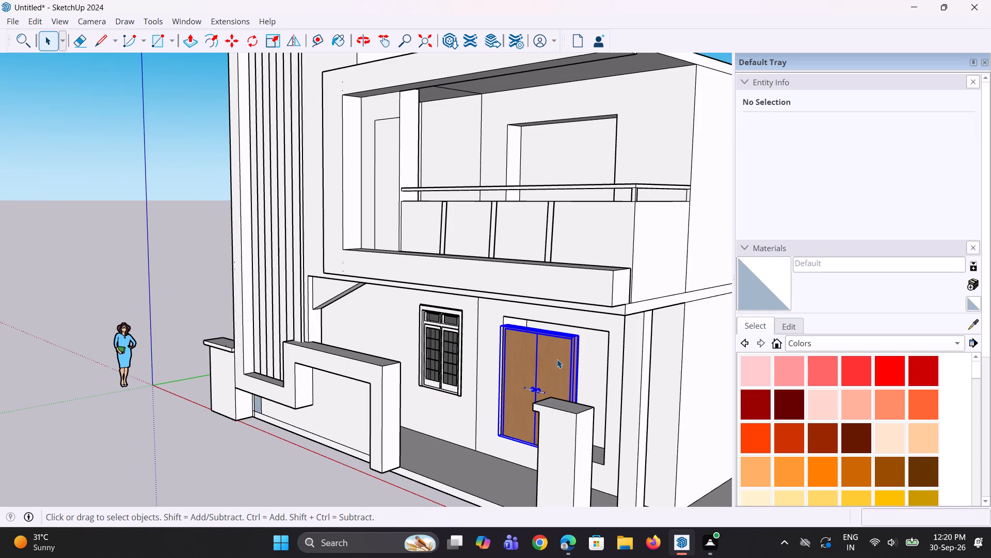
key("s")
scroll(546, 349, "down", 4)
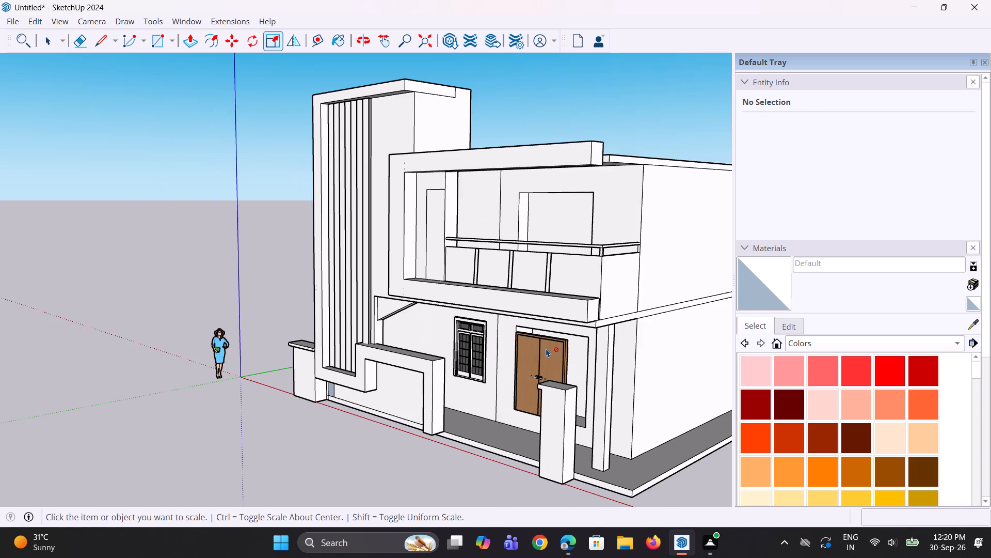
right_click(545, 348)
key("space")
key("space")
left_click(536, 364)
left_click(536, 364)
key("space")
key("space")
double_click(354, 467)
Explode the Double Door component into its separate groups.
middle_click_drag(373, 450, 526, 448)
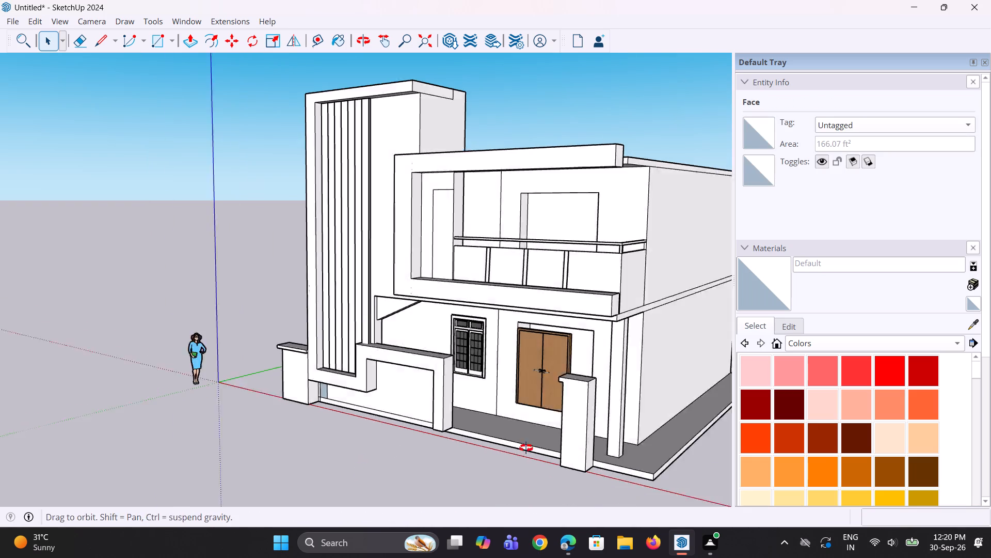
middle_click_drag(526, 448, 603, 428)
left_click(532, 358)
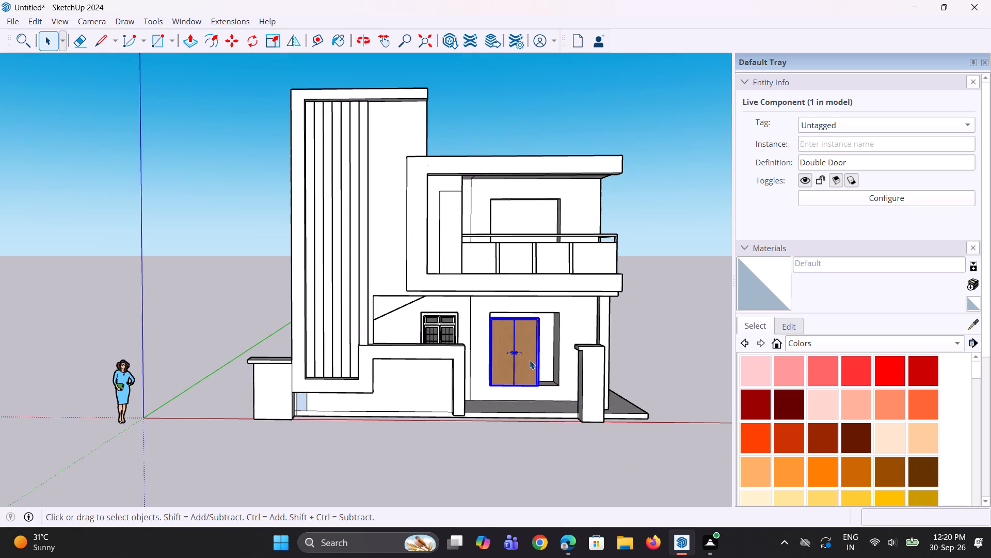
right_click(530, 365)
left_click(585, 259)
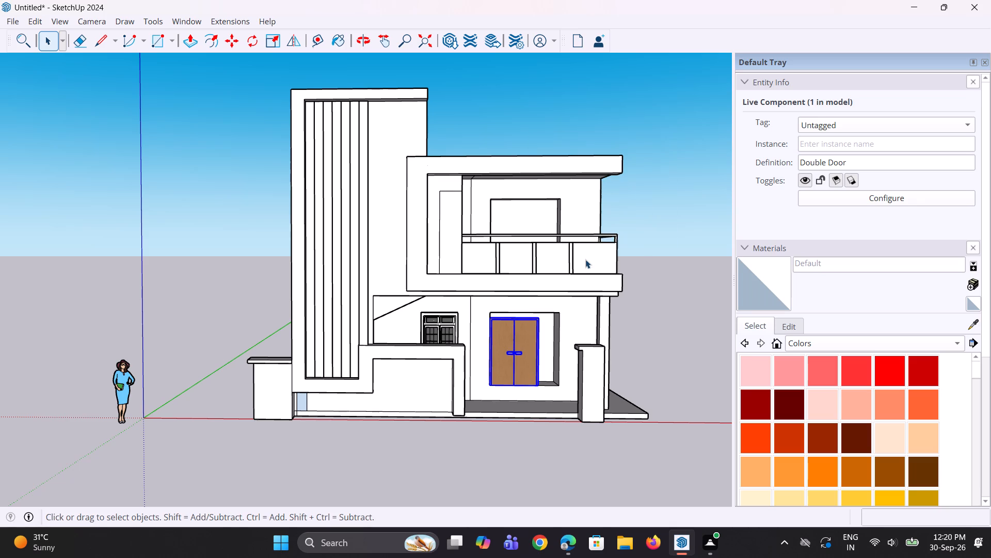
Stretch the exploded door parts along the red axis by about 1.42 to the far side edge of the ground-floor opening.
key("s")
middle_click_drag(568, 342, 532, 412)
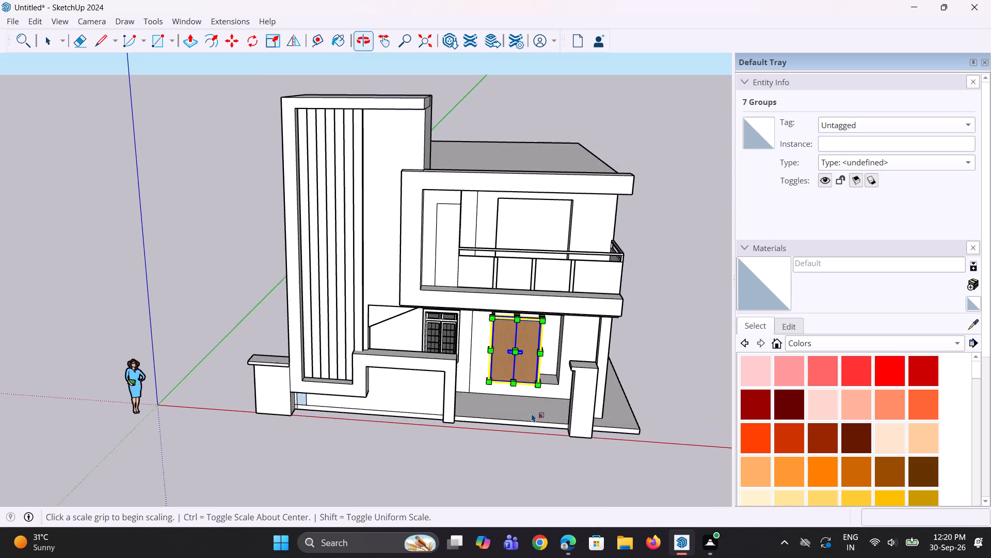
scroll(554, 349, "up", 5)
middle_click_drag(555, 344, 492, 324)
scroll(534, 364, "up", 6)
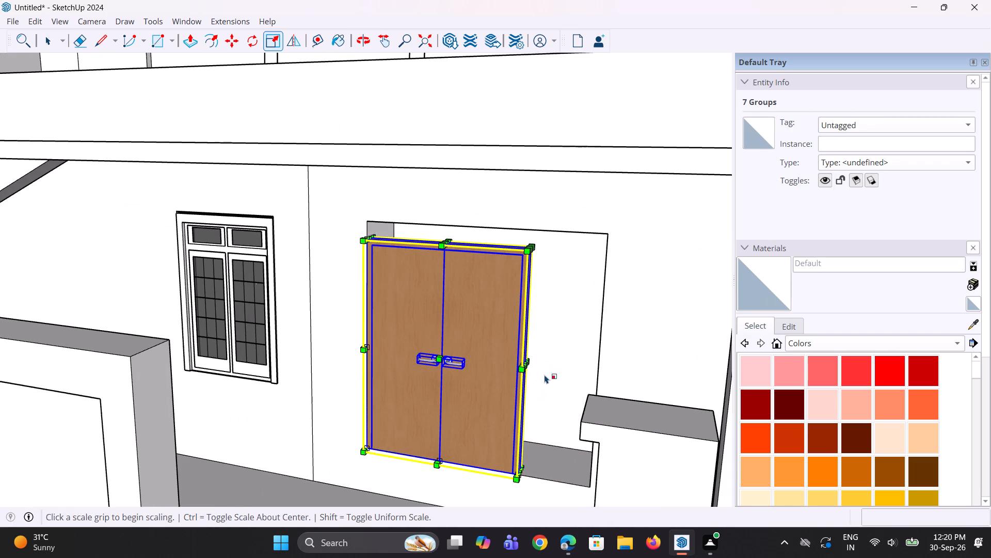
left_click(528, 365)
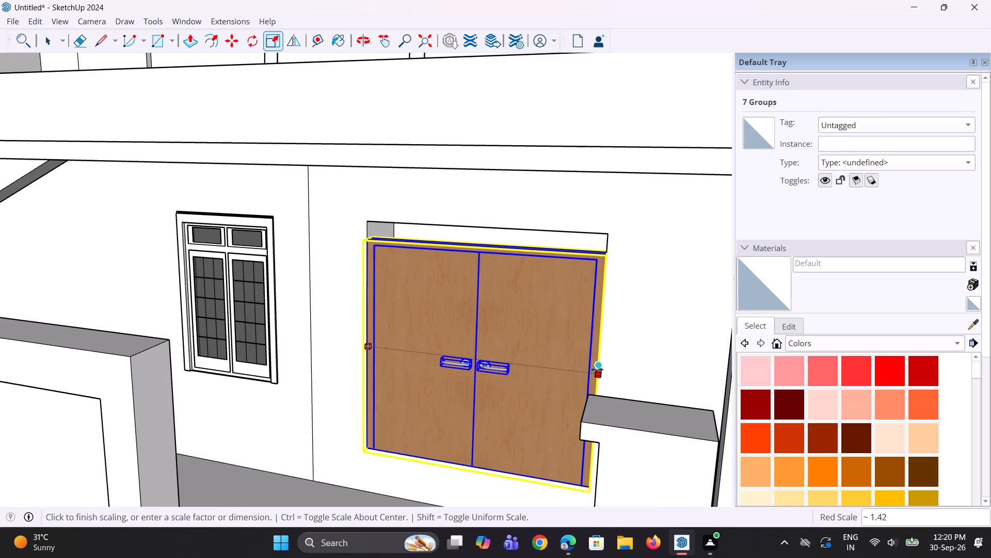
left_click(599, 370)
Stretch the door parts along the blue axis by about 1.08 to the top edge of the ground-floor opening.
middle_click_drag(449, 259, 461, 292)
scroll(478, 258, "up", 2)
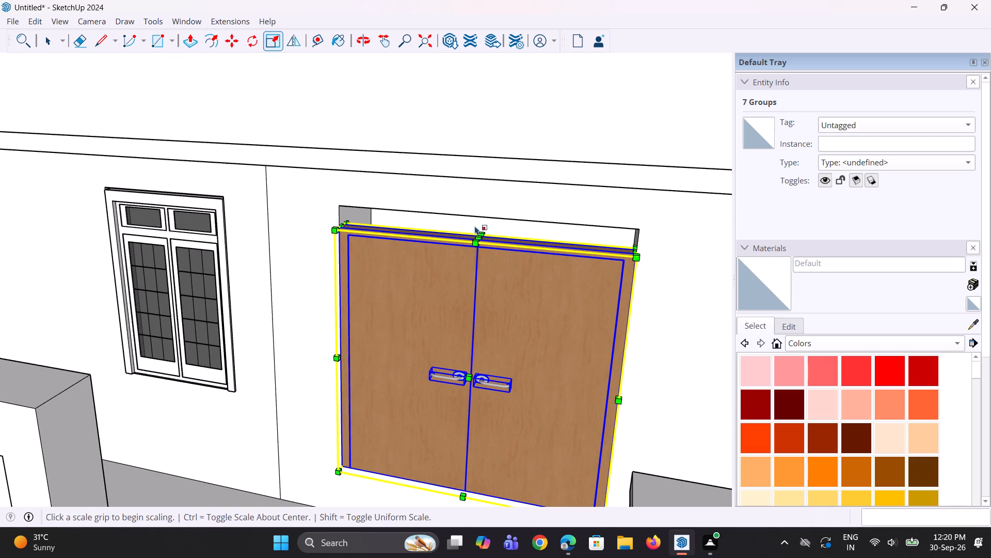
left_click(478, 235)
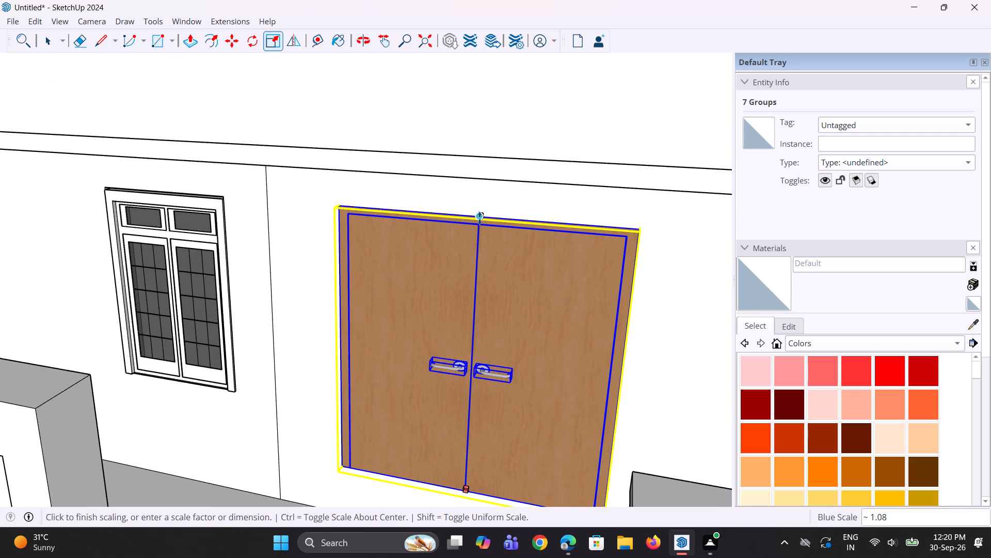
left_click(479, 218)
Deselect the resized door and examine its fit in the ground-floor opening and against the whole facade.
scroll(506, 339, "down", 5)
key("space")
key("space")
middle_click_drag(474, 401, 488, 358)
scroll(488, 358, "down", 3)
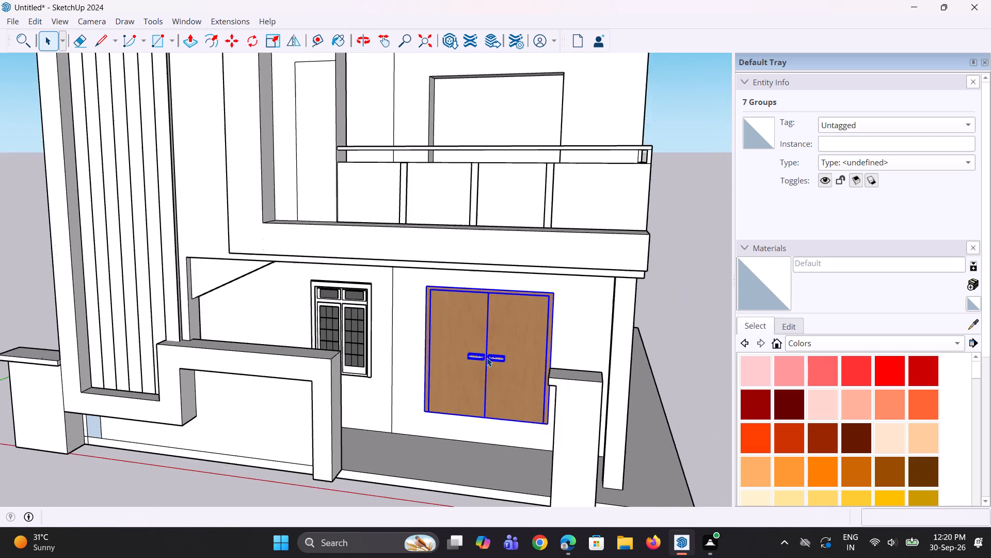
scroll(487, 358, "down", 6)
left_click(679, 348)
middle_click_drag(594, 372, 631, 353)
scroll(514, 362, "up", 2)
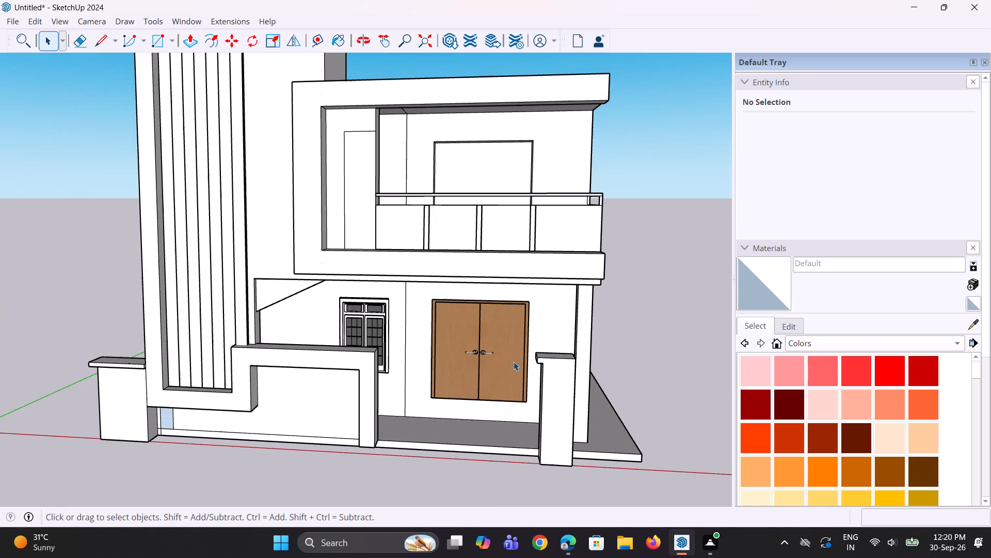
middle_click_drag(513, 363, 526, 354)
scroll(501, 357, "down", 4)
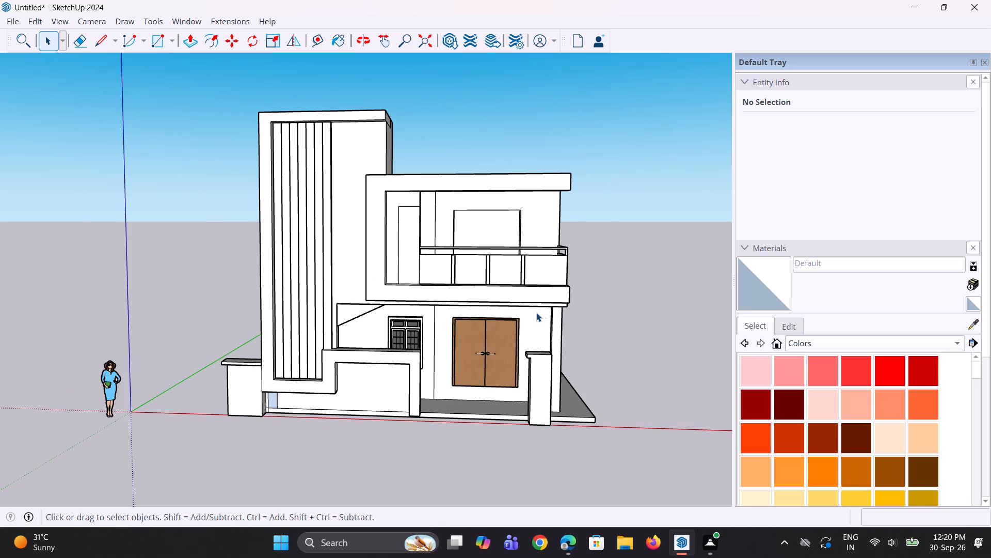
scroll(542, 336, "down", 2)
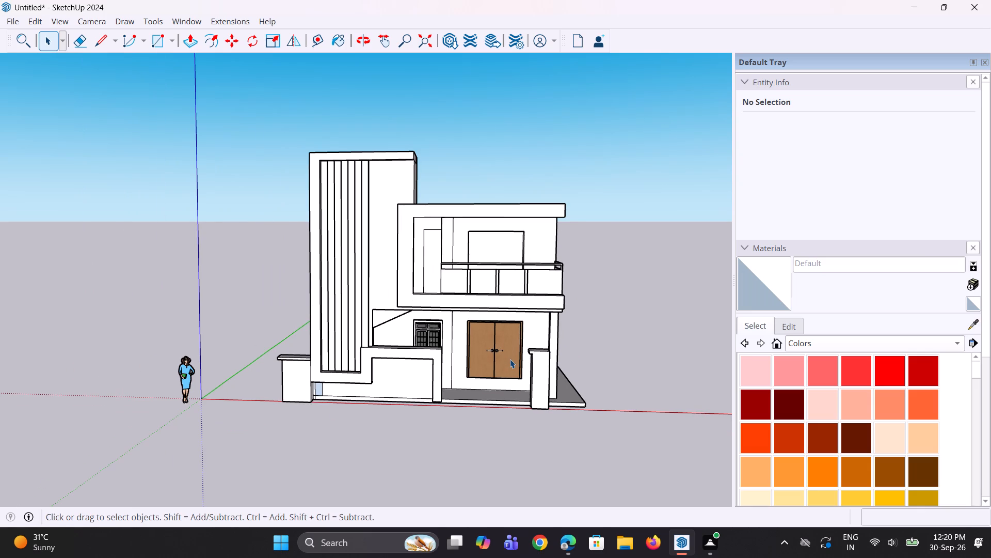
Select the double door's leaves, frame and both handles and combine them into a single group.
key("space")
left_click(510, 359)
scroll(465, 349, "up", 2)
left_click(484, 347)
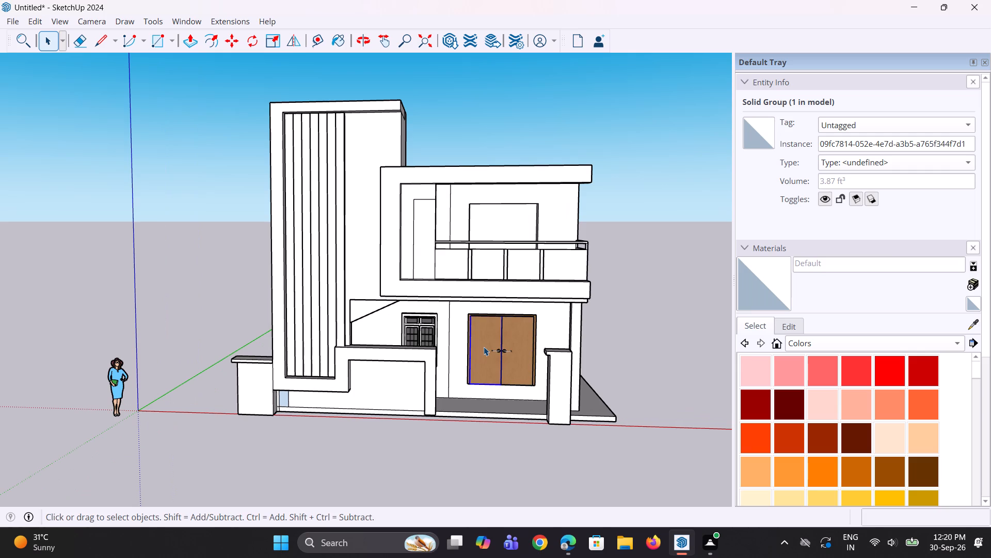
scroll(466, 344, "up", 4)
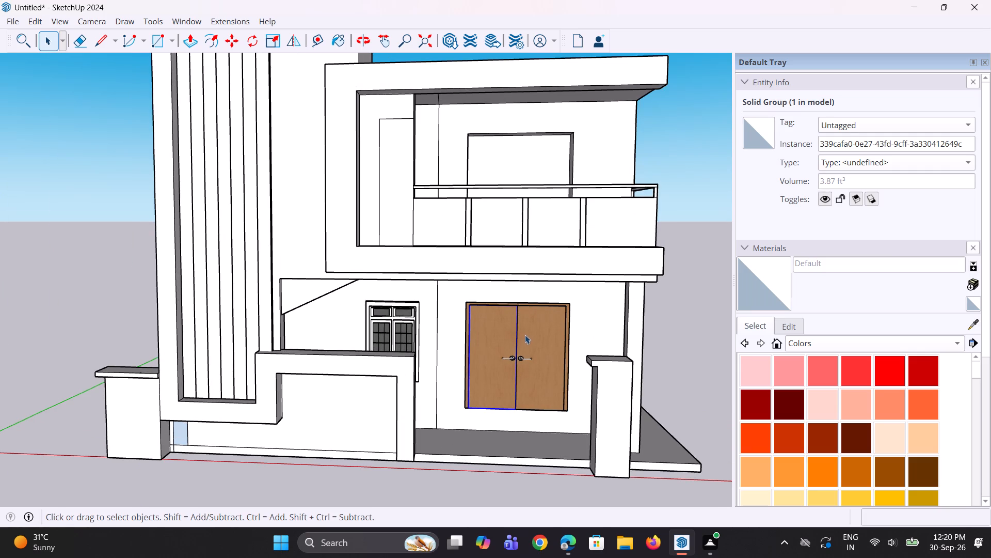
scroll(479, 328, "up", 3, "ctrl")
left_click(465, 302, "ctrl")
scroll(552, 324, "up", 3, "ctrl")
left_click(552, 324, "ctrl")
left_click(524, 289, "ctrl")
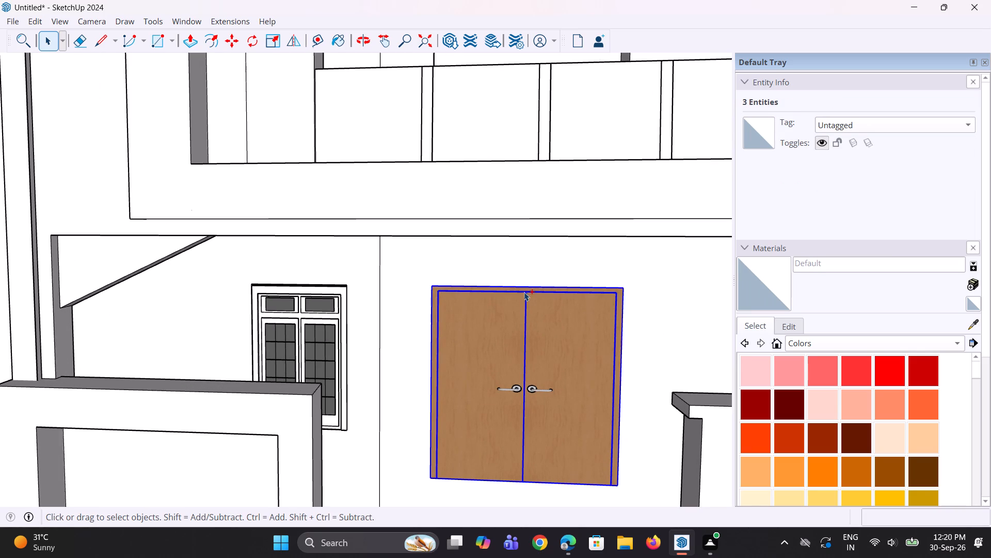
left_click(515, 392, "ctrl")
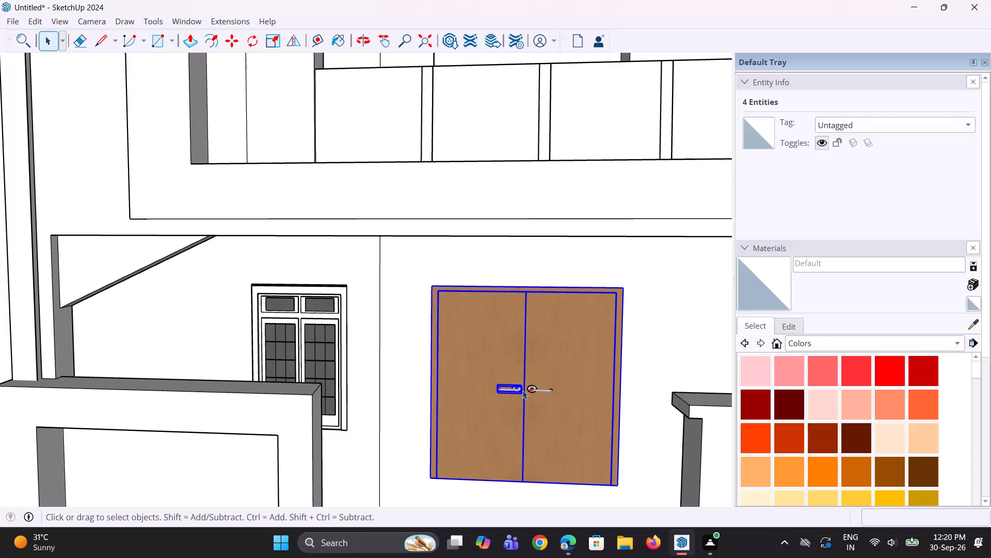
left_click(535, 392, "ctrl")
right_click(533, 376, "ctrl")
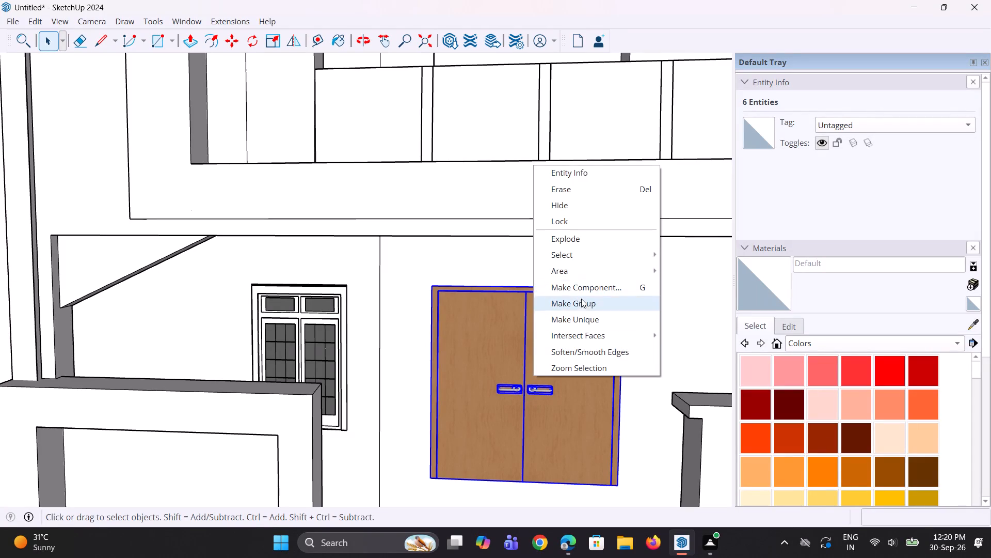
left_click(581, 300)
Copy the door group from its upper outer corner to the matching top corner of the upper-floor window opening.
scroll(541, 371, "down", 6)
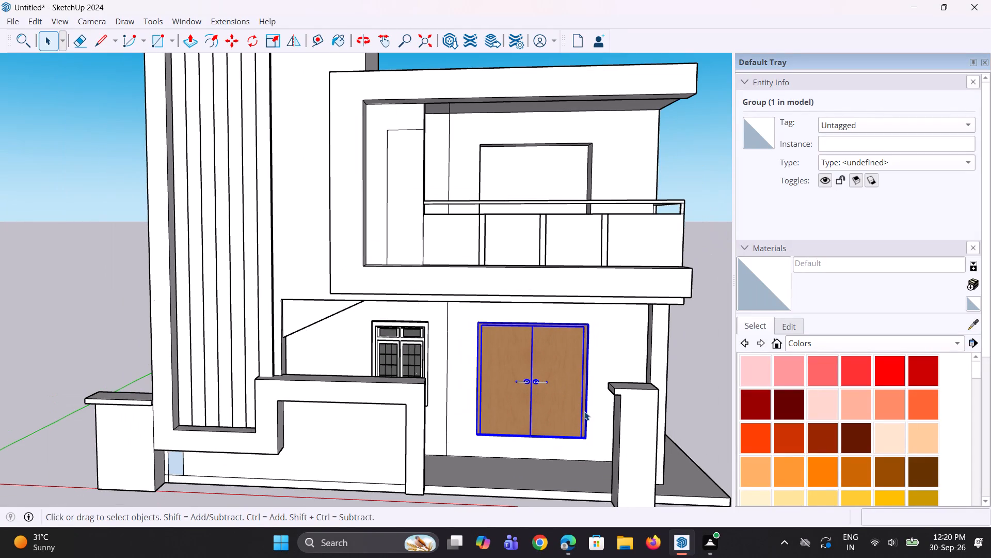
key("m")
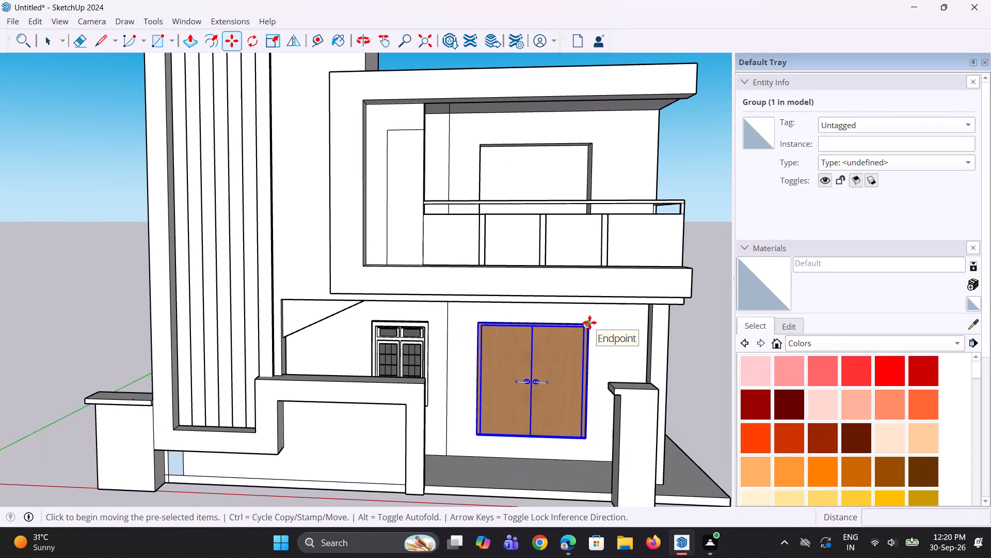
left_click(589, 322)
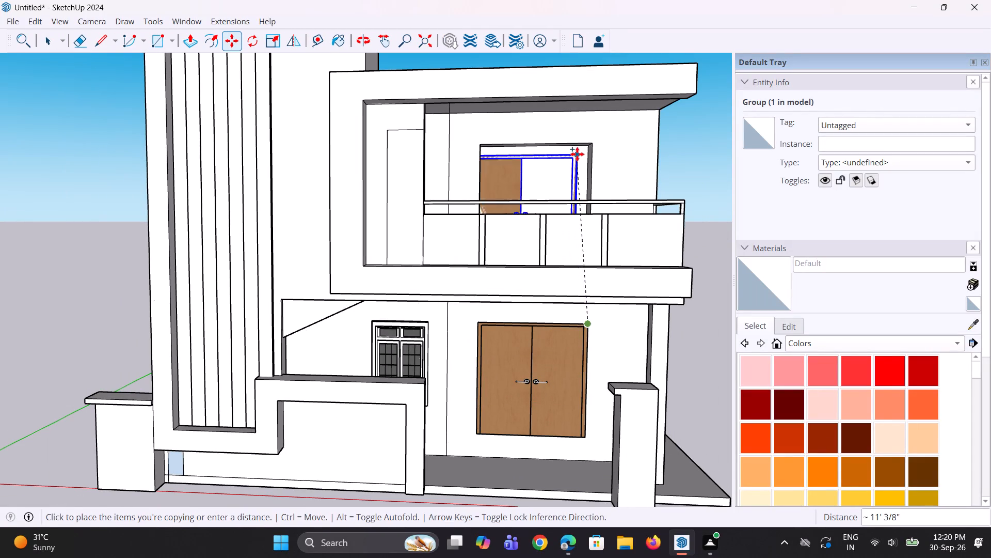
left_click(590, 146)
Examine how the copied door sits in the upper-floor opening behind the balcony railing.
middle_click_drag(576, 186, 576, 386)
scroll(566, 344, "up", 2)
middle_click_drag(563, 290, 503, 248)
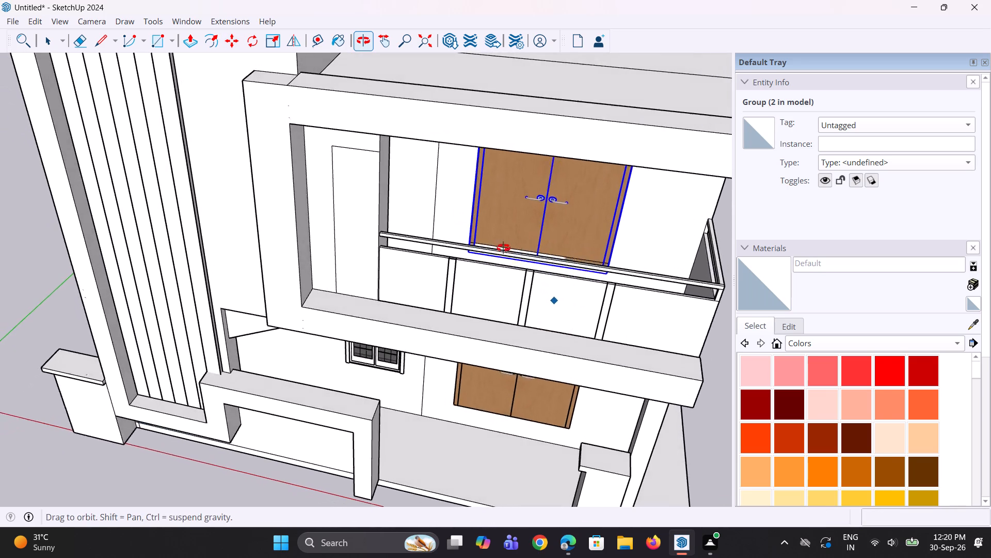
middle_click_drag(503, 248, 462, 268)
scroll(540, 292, "up", 2)
key("space")
key("space")
scroll(481, 287, "down", 5)
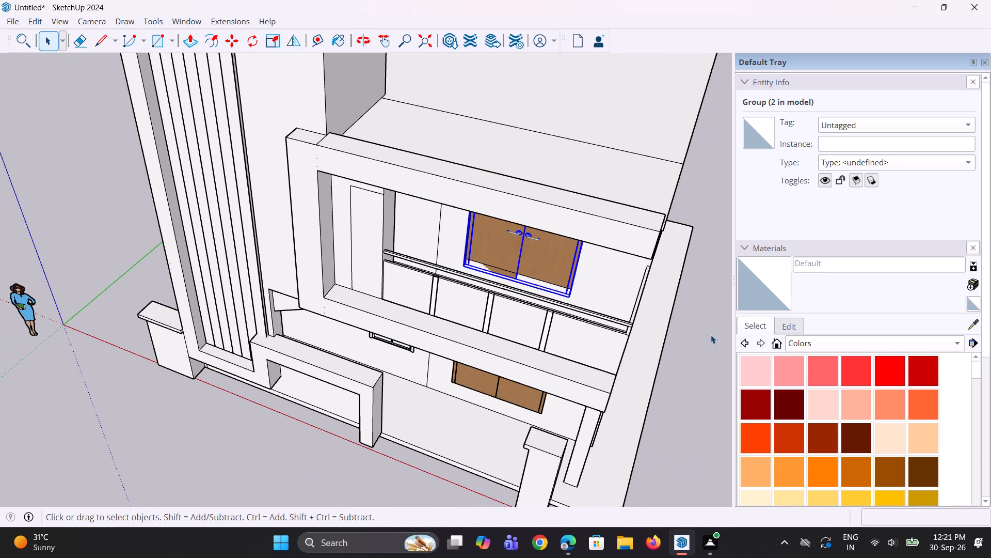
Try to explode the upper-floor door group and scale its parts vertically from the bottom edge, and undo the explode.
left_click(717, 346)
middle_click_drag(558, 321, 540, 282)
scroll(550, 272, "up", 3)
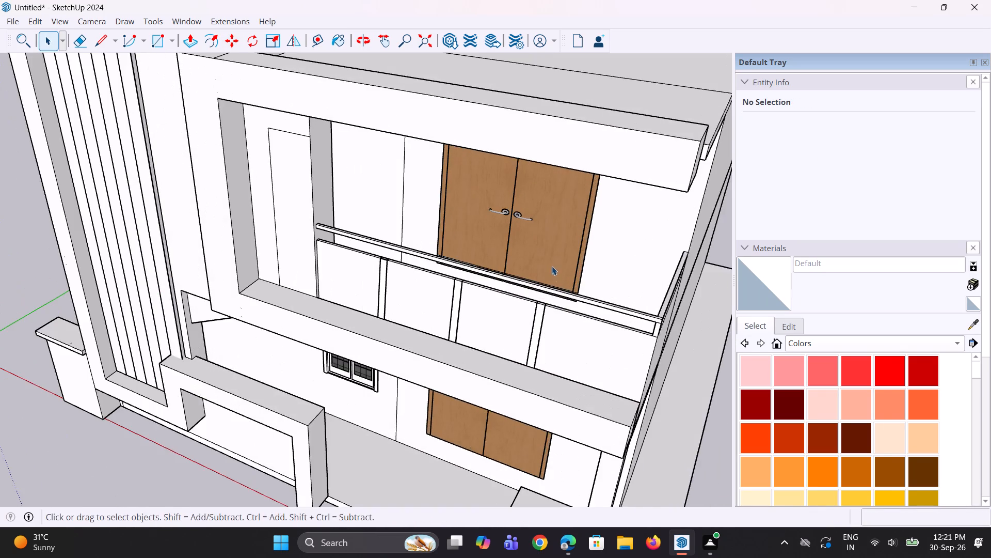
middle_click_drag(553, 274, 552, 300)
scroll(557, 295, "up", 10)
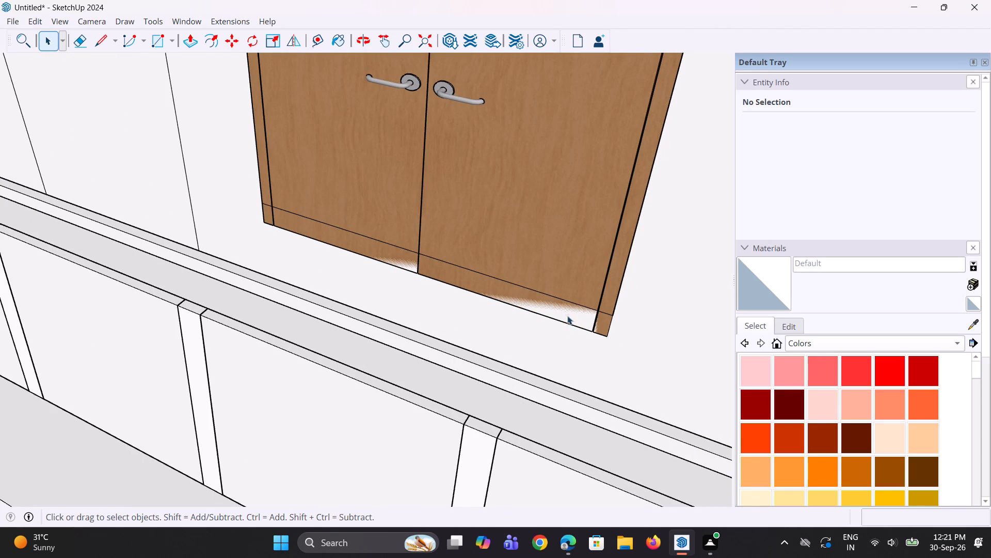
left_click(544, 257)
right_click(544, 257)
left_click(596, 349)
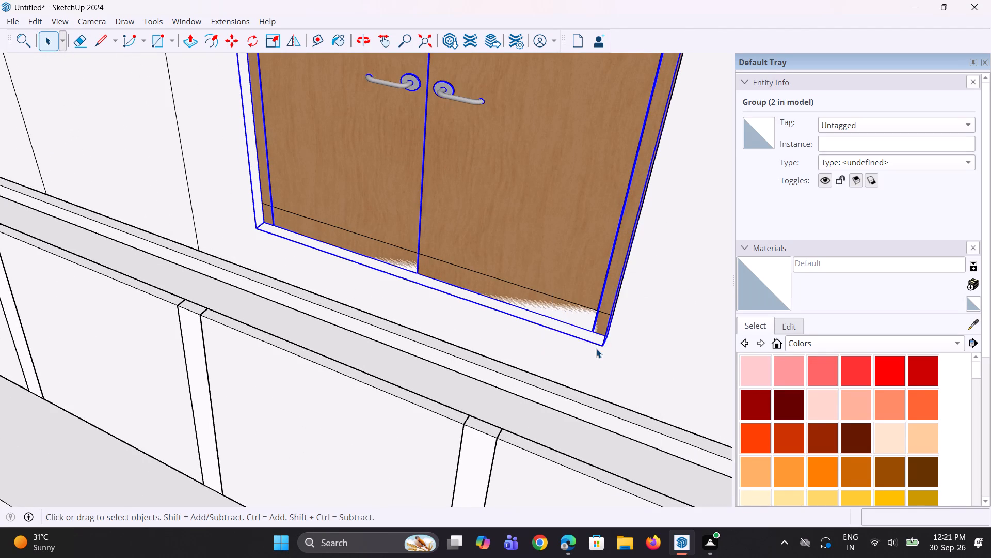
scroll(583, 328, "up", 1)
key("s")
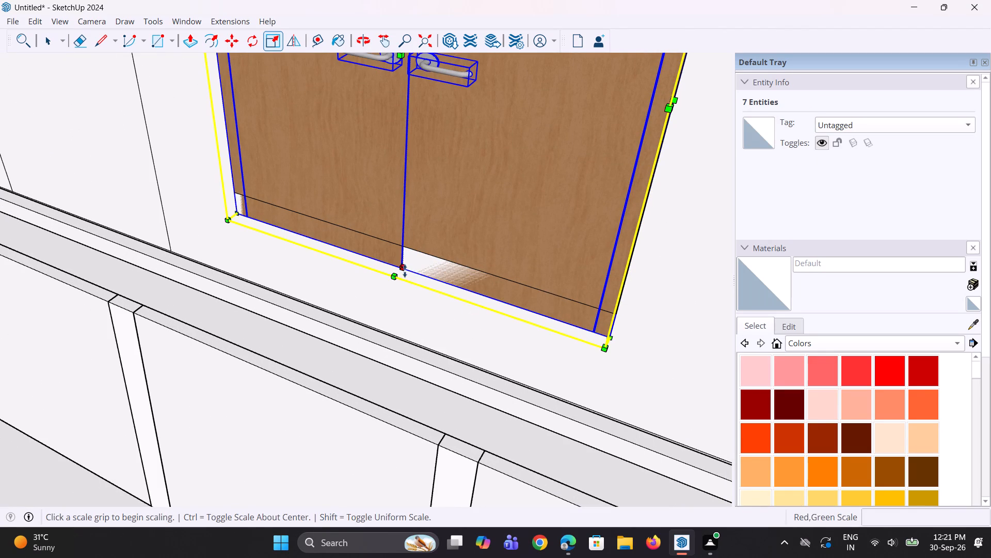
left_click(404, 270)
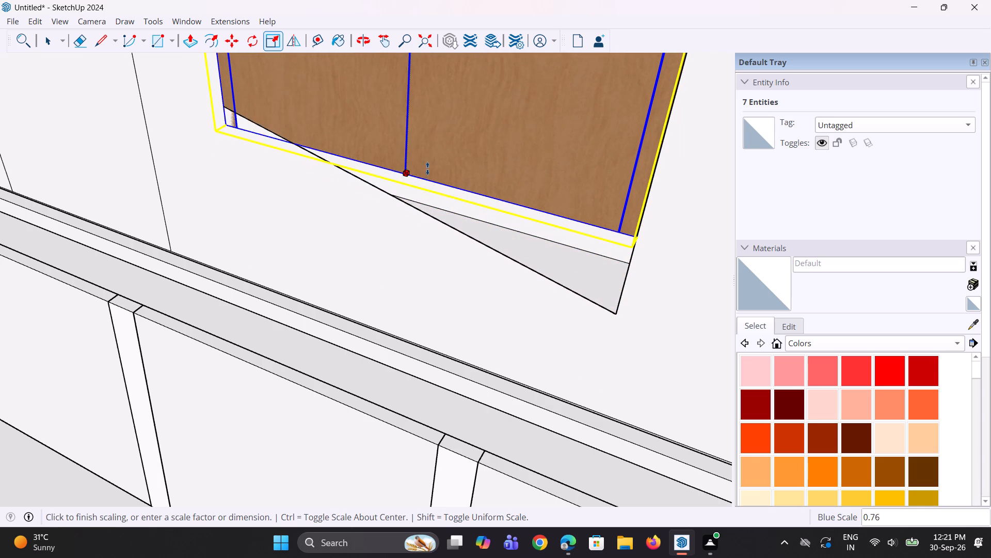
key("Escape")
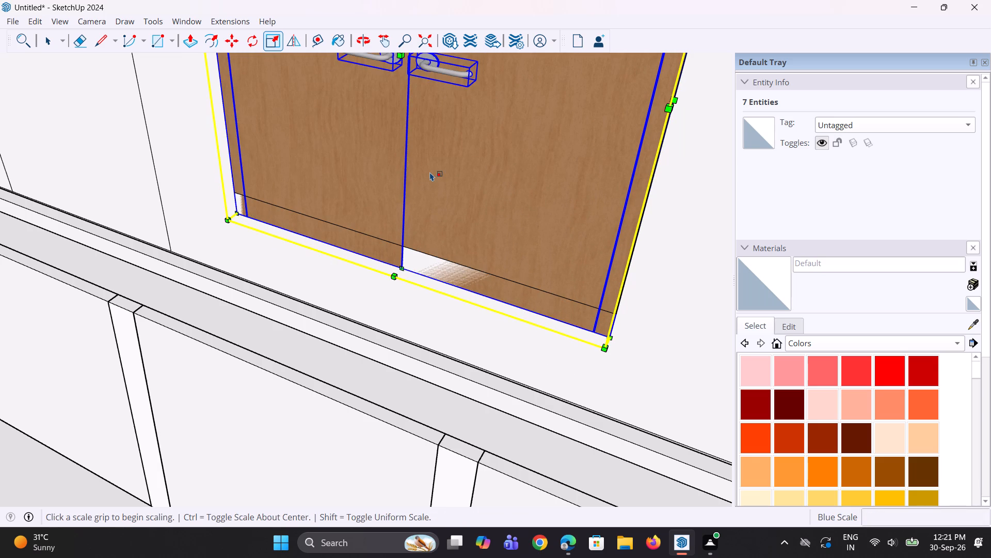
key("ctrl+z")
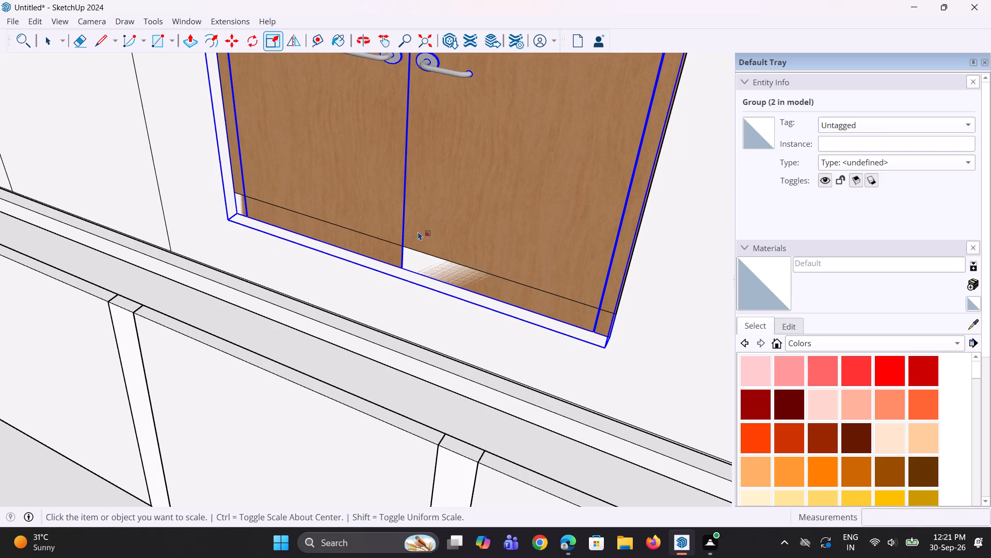
Scale the upper-floor door group vertically from its bottom edge to about 0.94 so it meets the opening's lower edge, and deselect it.
key("s")
left_click(404, 267)
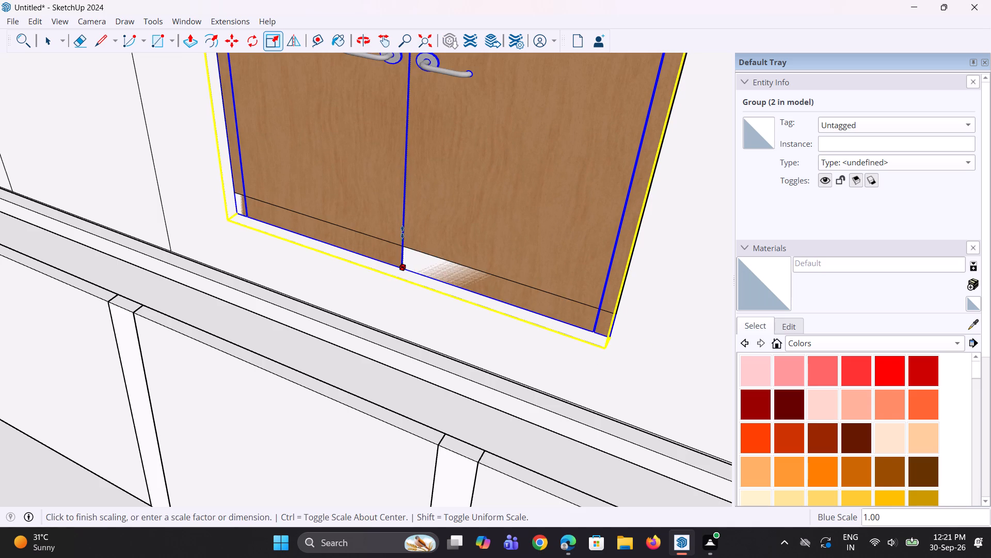
middle_click_drag(412, 262, 419, 257)
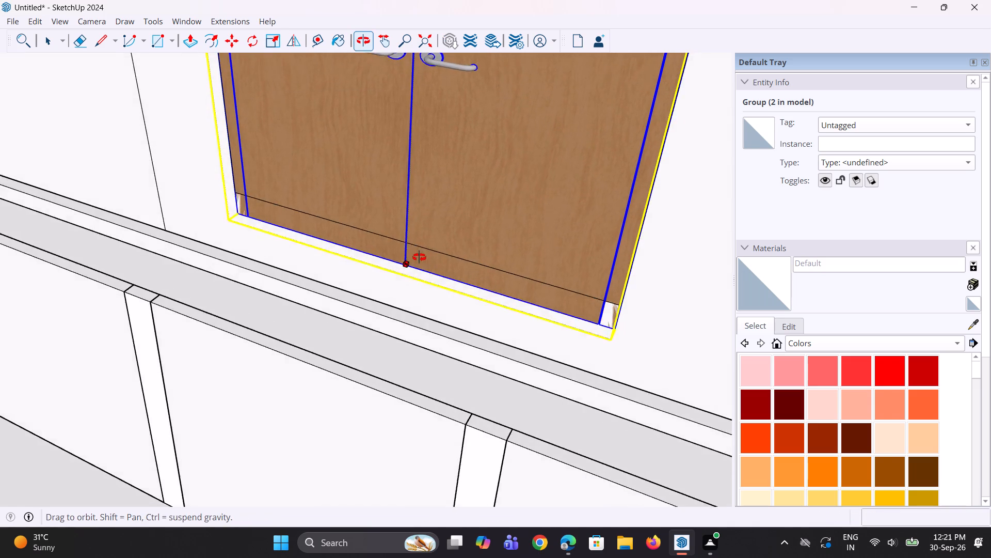
middle_click_drag(419, 257, 417, 246)
left_click(415, 240)
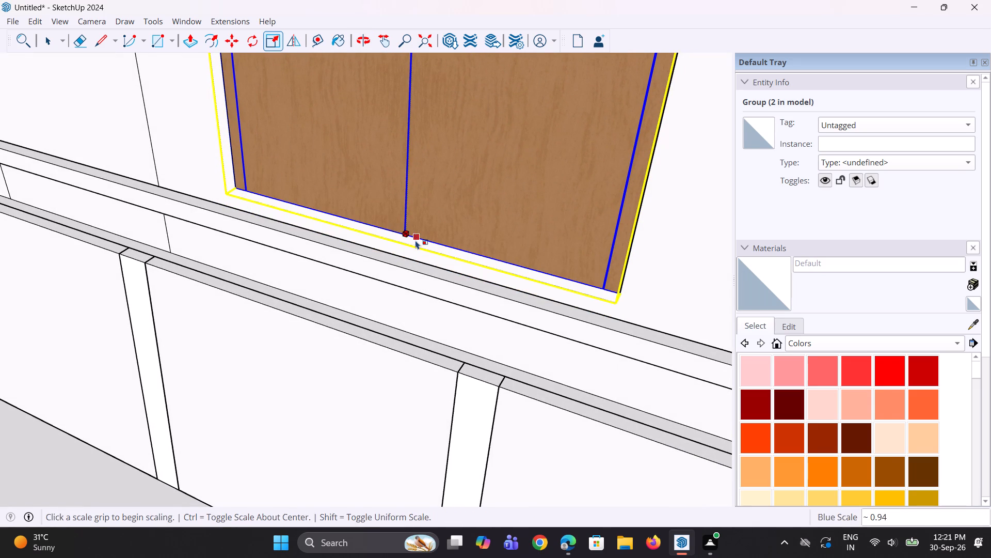
scroll(503, 236, "down", 1)
key("space")
key("space")
scroll(420, 250, "down", 10)
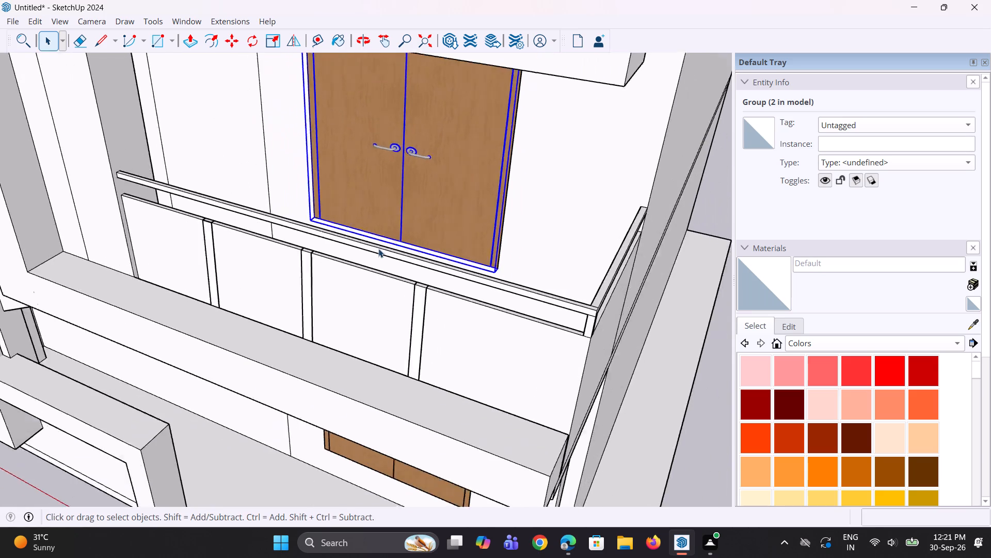
scroll(378, 249, "down", 5)
left_click(672, 210)
Examine the resized upper-floor door behind the balcony railing and against the ground-floor door and whole facade.
middle_click_drag(377, 249, 477, 266)
scroll(421, 233, "down", 3)
middle_click_drag(414, 226, 421, 179)
scroll(426, 282, "up", 2)
middle_click_drag(427, 287, 430, 250)
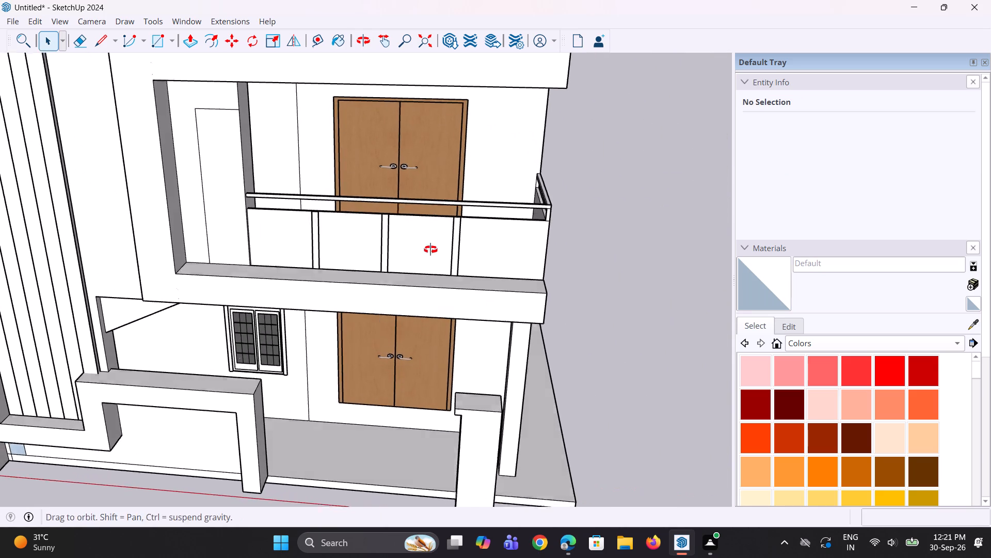
middle_click_drag(430, 250, 430, 247)
scroll(445, 391, "down", 3)
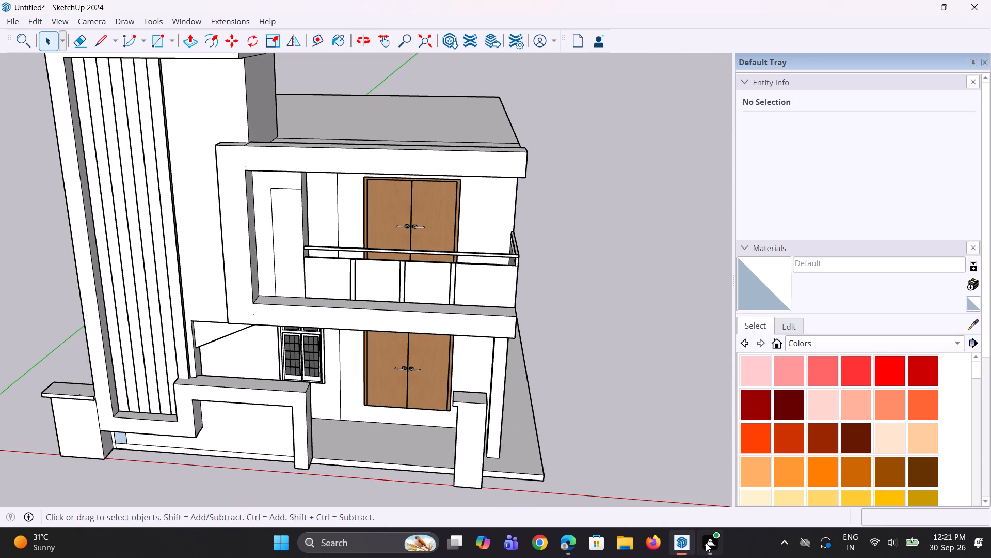
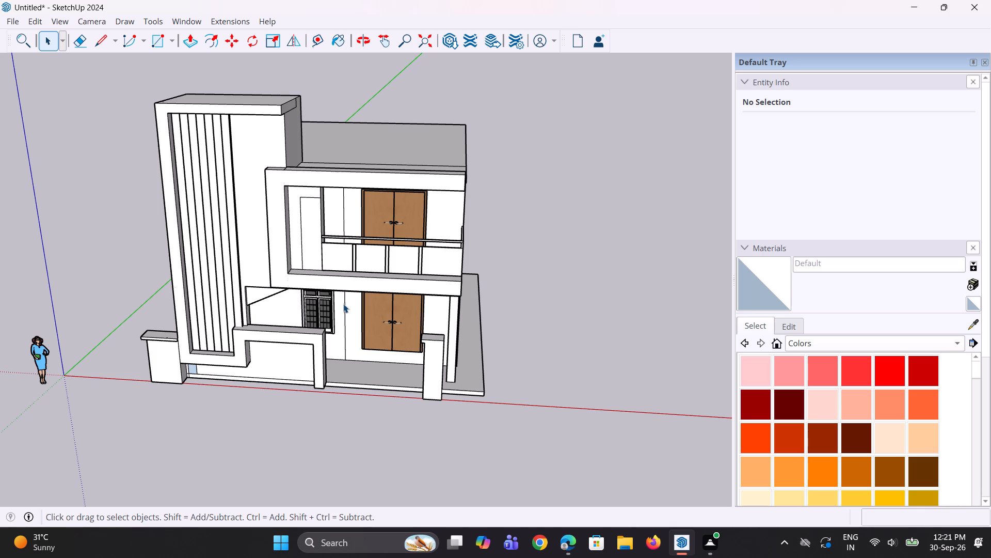
Examine the whole house facade from the front, above and the side, including both floors' doors, the balcony and the roof.
scroll(330, 315, "down", 2)
middle_click_drag(345, 286, 350, 205)
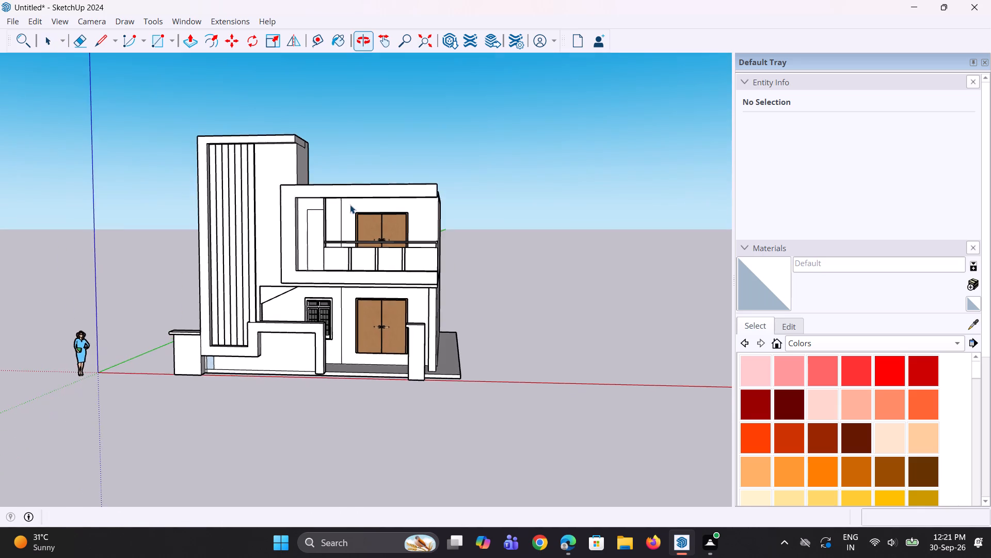
scroll(303, 200, "up", 3)
scroll(270, 299, "up", 2)
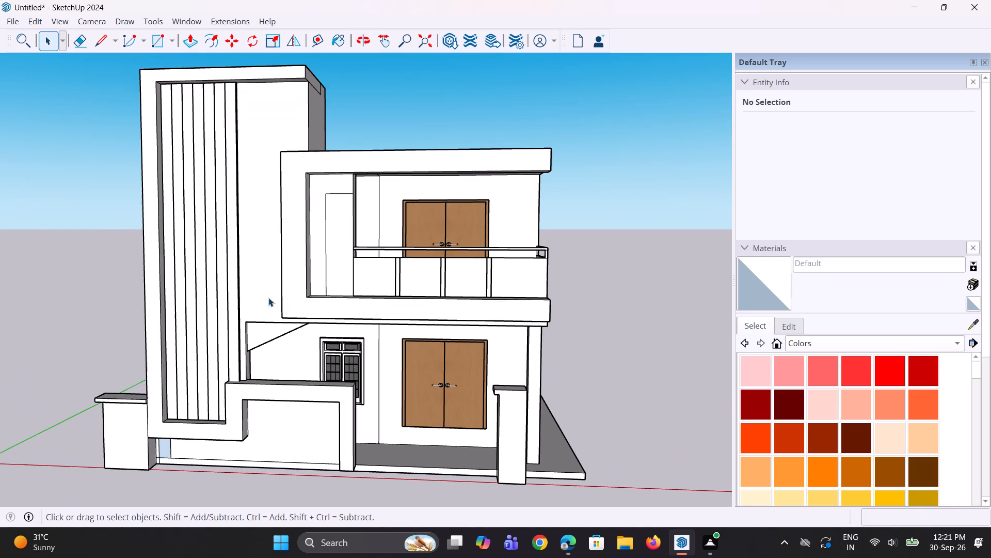
middle_click_drag(338, 267, 318, 274)
scroll(358, 292, "up", 2)
middle_click_drag(357, 294, 330, 355)
scroll(335, 349, "down", 2)
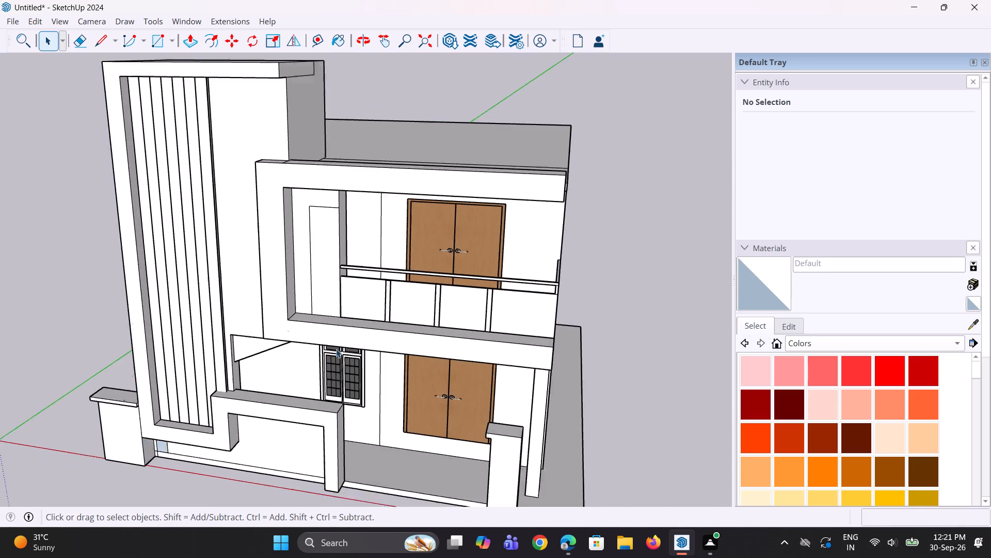
scroll(336, 349, "down", 2)
middle_click_drag(381, 332, 357, 326)
scroll(250, 315, "up", 3)
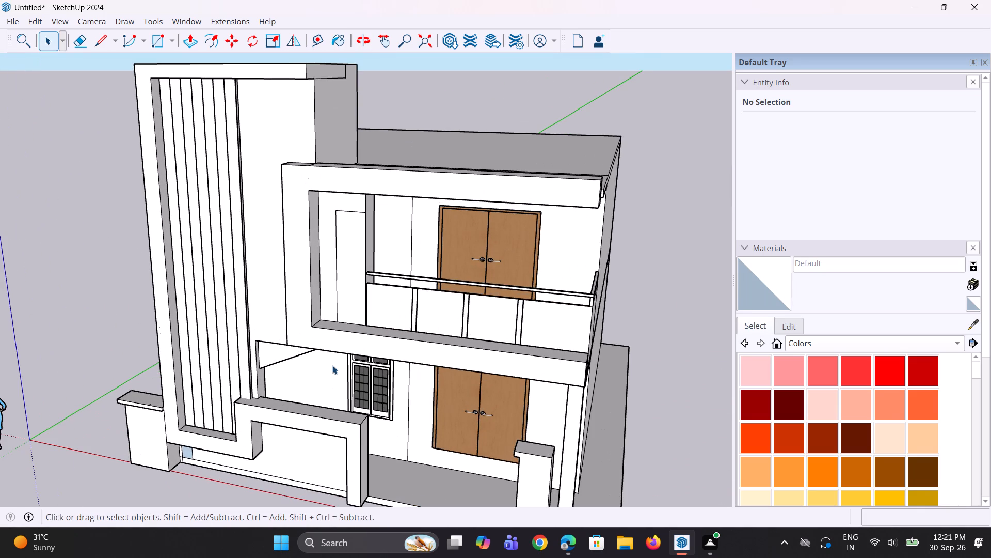
scroll(332, 365, "down", 3)
middle_click_drag(337, 359, 410, 319)
middle_click_drag(345, 315, 427, 460)
scroll(367, 245, "up", 2)
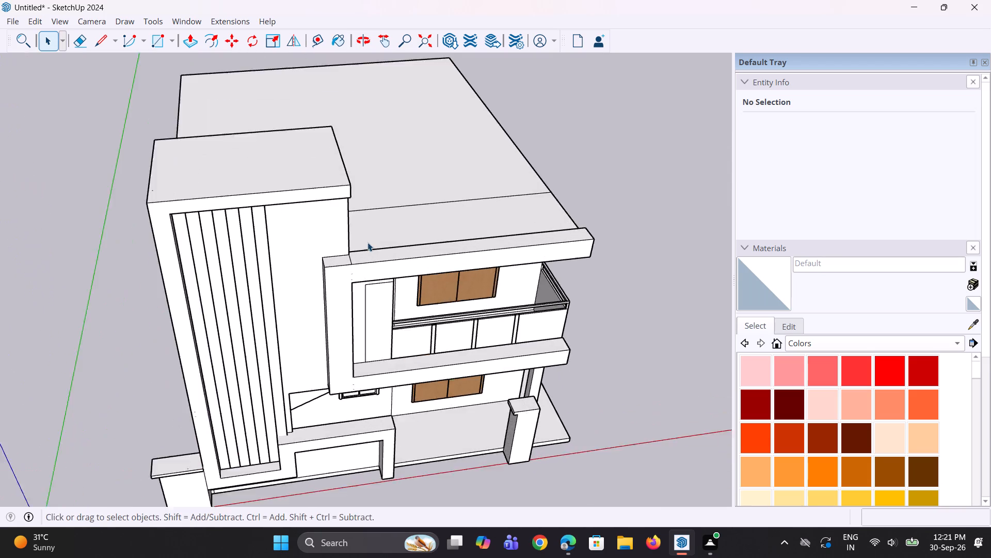
scroll(367, 242, "up", 1)
middle_click_drag(422, 266, 356, 253)
scroll(363, 259, "down", 2)
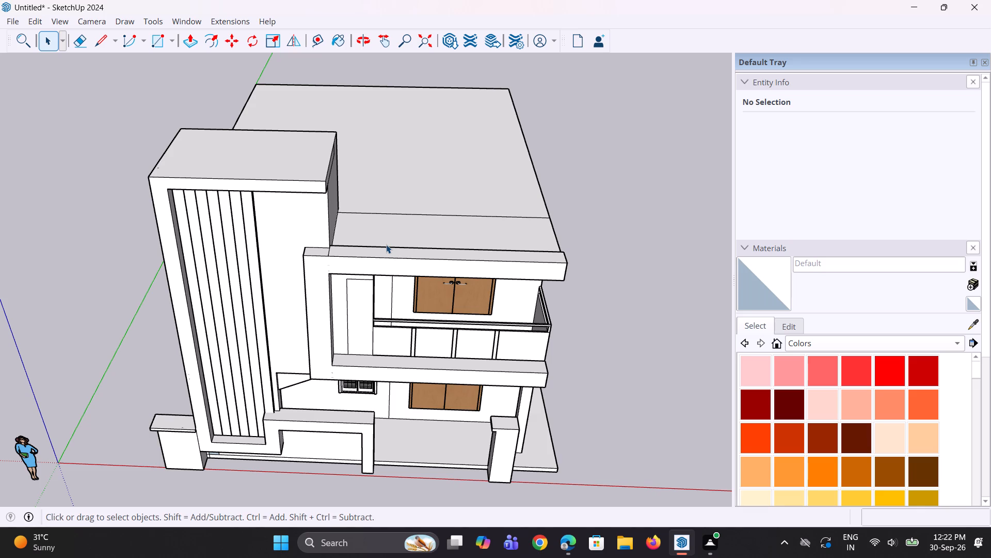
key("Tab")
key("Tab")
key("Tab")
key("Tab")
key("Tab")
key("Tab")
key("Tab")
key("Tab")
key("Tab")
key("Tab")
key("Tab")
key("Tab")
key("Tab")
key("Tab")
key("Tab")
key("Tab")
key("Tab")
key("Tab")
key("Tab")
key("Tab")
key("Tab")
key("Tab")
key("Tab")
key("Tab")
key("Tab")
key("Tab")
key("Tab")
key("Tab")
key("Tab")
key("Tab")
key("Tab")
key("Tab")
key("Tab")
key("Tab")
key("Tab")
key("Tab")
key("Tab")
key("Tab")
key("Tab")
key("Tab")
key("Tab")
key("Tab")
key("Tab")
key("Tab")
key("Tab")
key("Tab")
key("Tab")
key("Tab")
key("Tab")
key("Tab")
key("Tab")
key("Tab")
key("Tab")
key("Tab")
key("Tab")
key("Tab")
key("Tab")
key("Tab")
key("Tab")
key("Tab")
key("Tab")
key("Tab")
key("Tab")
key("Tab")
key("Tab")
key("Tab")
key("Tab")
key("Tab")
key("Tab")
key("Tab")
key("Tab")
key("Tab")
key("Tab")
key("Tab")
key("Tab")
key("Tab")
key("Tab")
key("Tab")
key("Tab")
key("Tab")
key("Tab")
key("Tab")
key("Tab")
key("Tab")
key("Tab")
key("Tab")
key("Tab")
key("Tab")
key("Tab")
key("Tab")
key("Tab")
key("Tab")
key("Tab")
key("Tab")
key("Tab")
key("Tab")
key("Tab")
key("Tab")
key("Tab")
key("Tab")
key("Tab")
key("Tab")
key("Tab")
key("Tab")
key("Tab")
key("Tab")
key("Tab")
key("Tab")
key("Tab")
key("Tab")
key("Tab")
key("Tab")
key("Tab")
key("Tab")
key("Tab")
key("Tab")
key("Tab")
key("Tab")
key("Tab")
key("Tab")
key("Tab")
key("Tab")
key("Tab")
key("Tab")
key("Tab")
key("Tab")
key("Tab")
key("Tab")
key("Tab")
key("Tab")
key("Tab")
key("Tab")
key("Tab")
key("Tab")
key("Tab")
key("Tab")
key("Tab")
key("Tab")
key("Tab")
Examine the house facade, balcony, doors and roof from the front and from above.
scroll(507, 125, "down", 2)
middle_click_drag(453, 311, 397, 218)
scroll(313, 244, "up", 2)
middle_click_drag(415, 335, 421, 253)
scroll(419, 288, "up", 4)
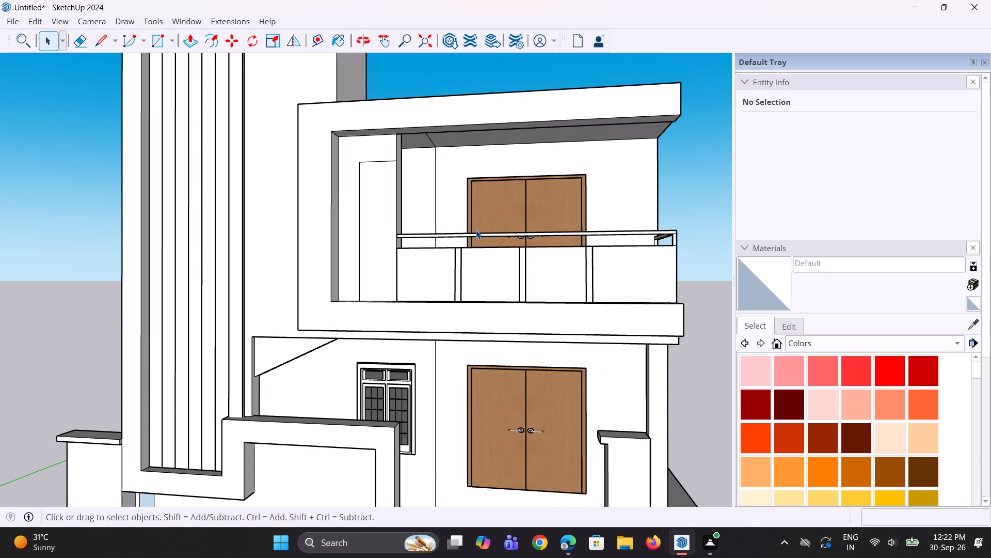
scroll(343, 279, "down", 5)
middle_click_drag(342, 278, 374, 259)
scroll(363, 308, "up", 1)
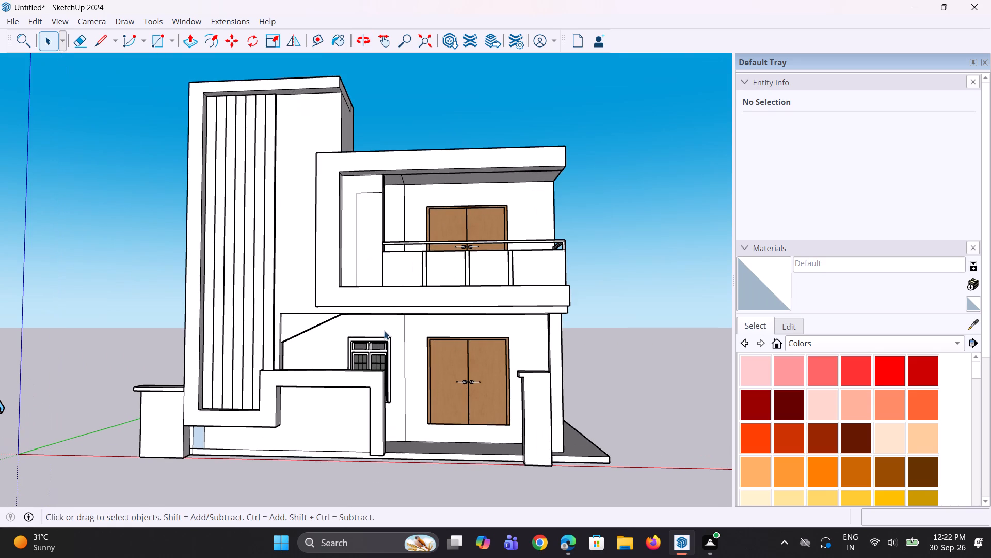
scroll(365, 271, "down", 3)
middle_click_drag(365, 270, 387, 317)
scroll(387, 317, "down", 2)
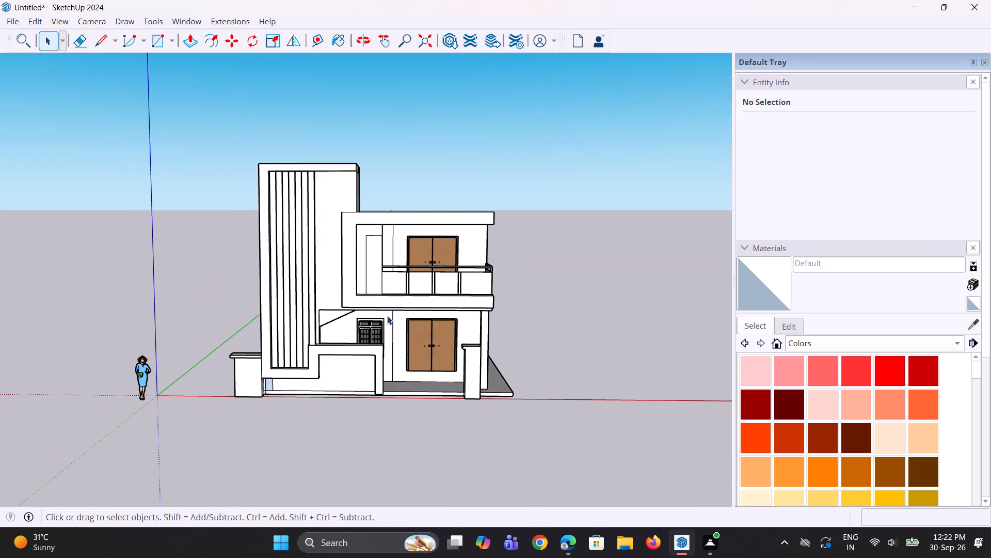
middle_click(387, 315)
scroll(414, 252, "up", 4)
middle_click_drag(406, 230, 379, 391)
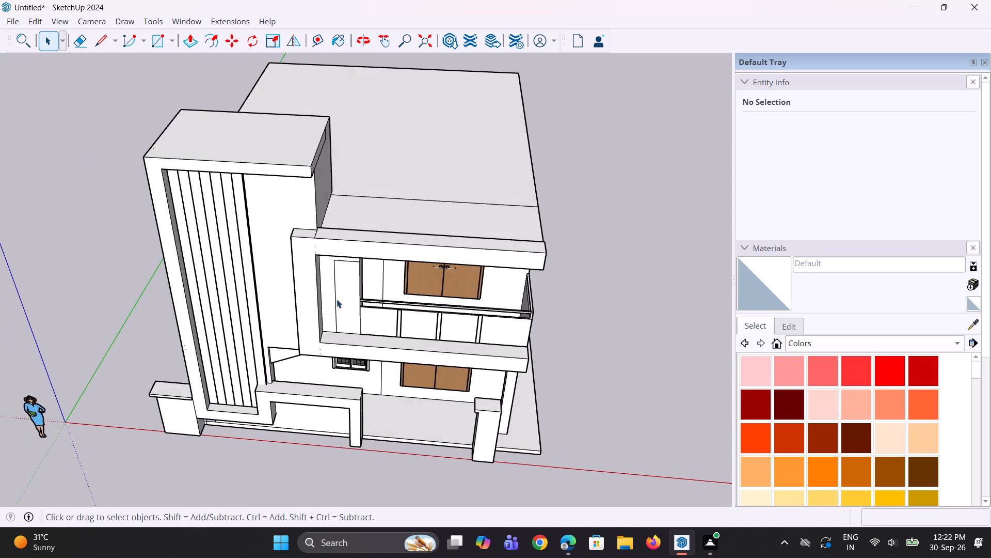
Copy the front edge of the roof slab above the balcony about 7 5/16" inward across the roof.
scroll(286, 109, "up", 2)
middle_click_drag(440, 280, 265, 261)
scroll(334, 271, "down", 3)
middle_click_drag(540, 359, 335, 374)
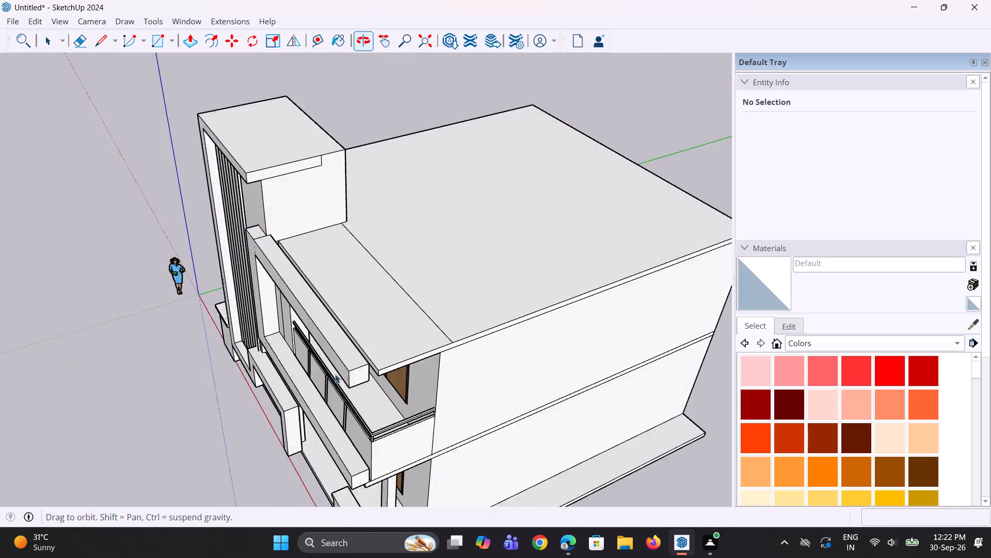
middle_click_drag(335, 374, 338, 375)
scroll(324, 370, "up", 2)
left_click(296, 361)
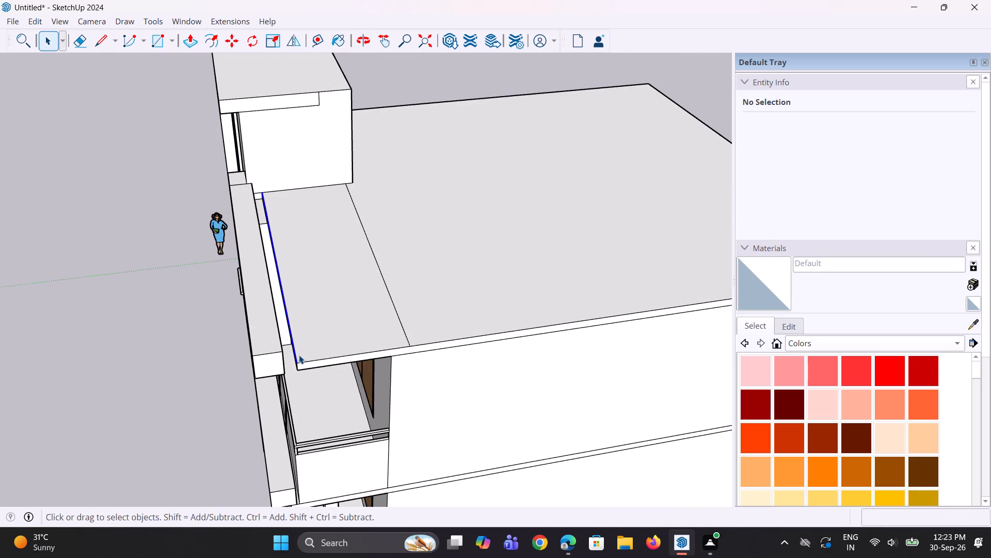
scroll(299, 354, "up", 4)
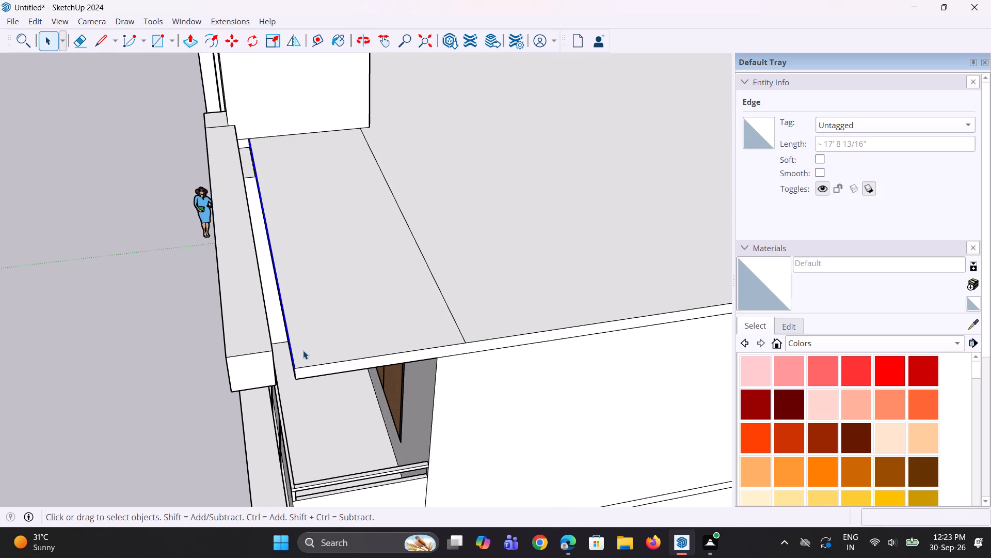
key("m")
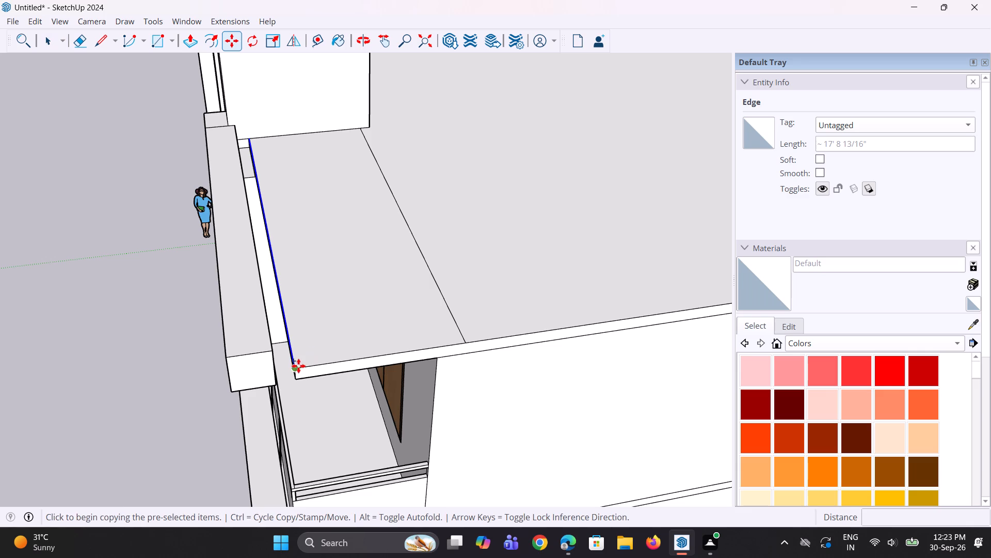
left_click(295, 366)
left_click(312, 362)
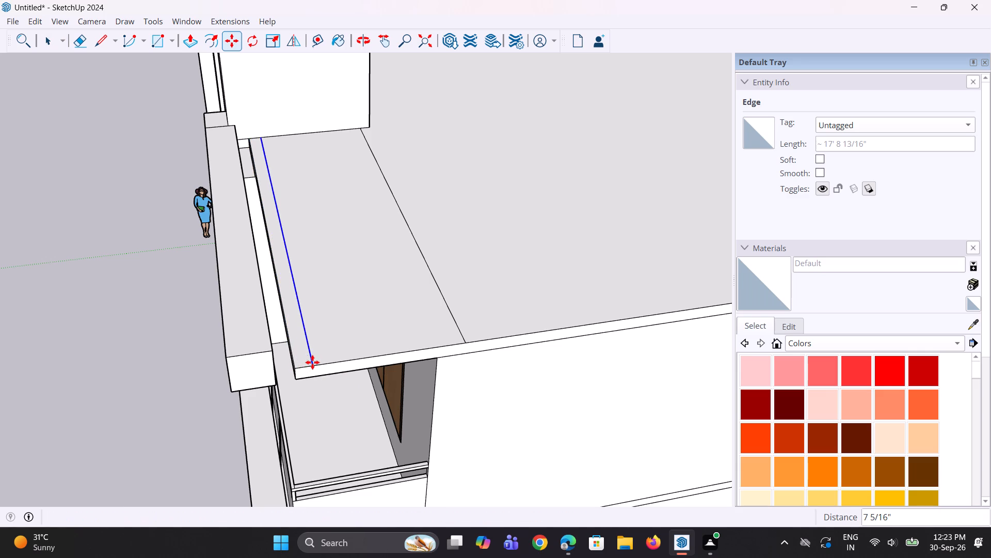
Push/pull the narrow strip along the roof's front edge upward about 3' 9" to form a parapet wall.
key("p")
left_click(302, 353)
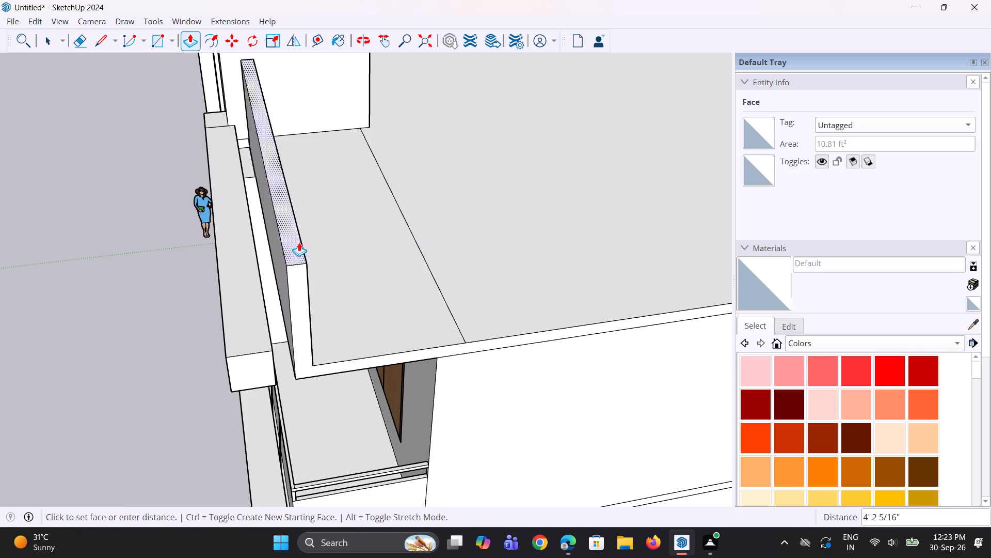
scroll(299, 242, "down", 3)
middle_click_drag(313, 238, 564, 205)
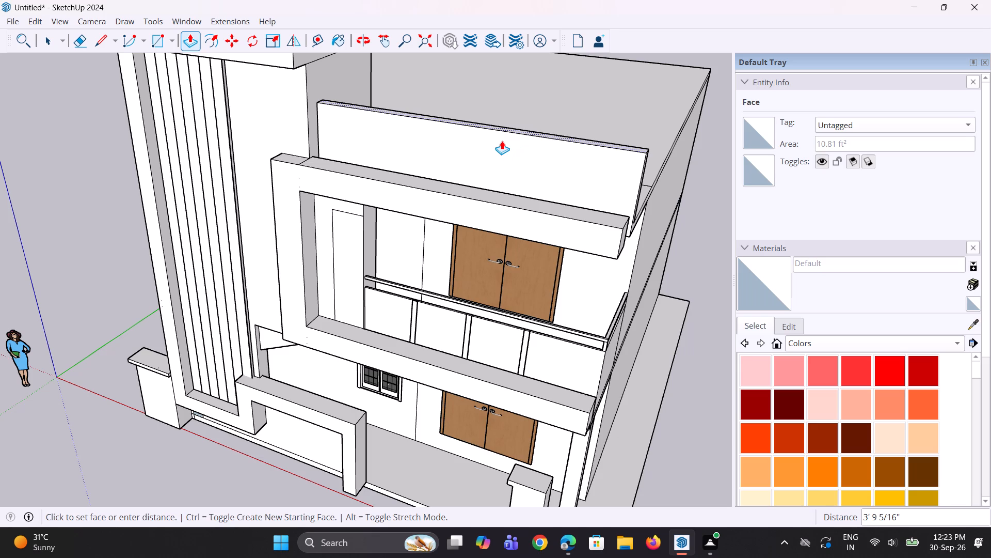
left_click(502, 141)
middle_click_drag(422, 165, 536, 146)
scroll(404, 119, "up", 2)
middle_click_drag(413, 121, 429, 109)
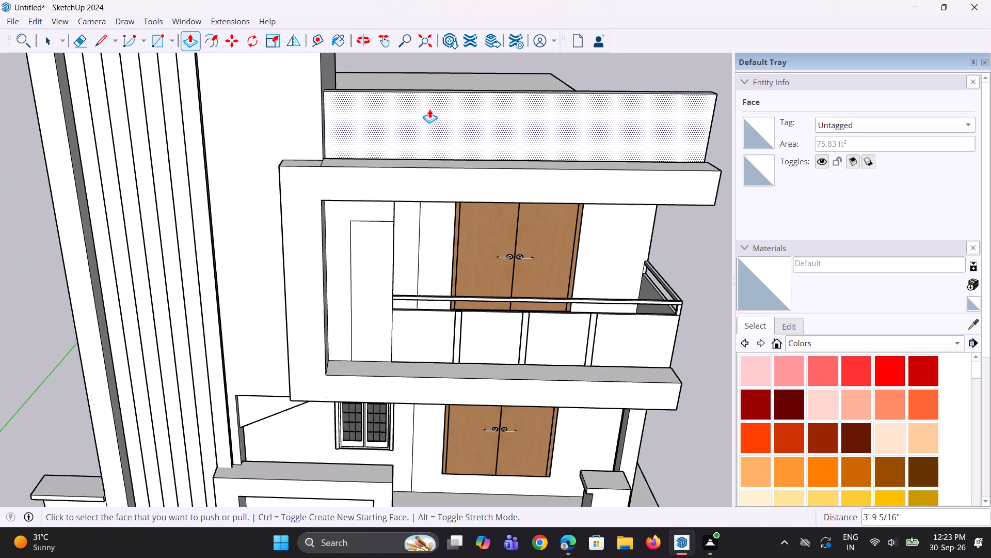
key("space")
key("space")
Examine the new roof parapet wall and its top front edge against the tower wall and balcony frame.
middle_click_drag(397, 113, 413, 115)
scroll(329, 101, "up", 3)
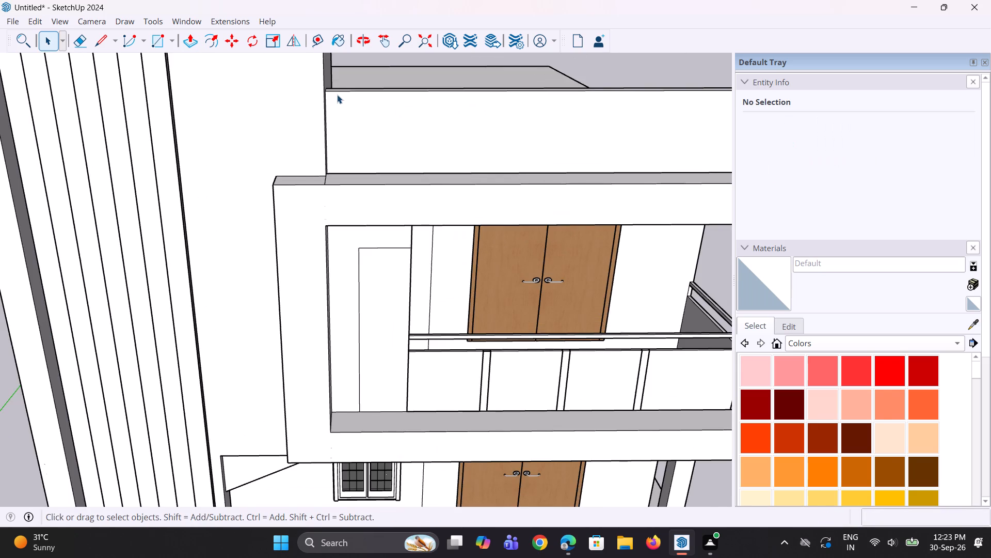
left_click(339, 92)
middle_click_drag(342, 115, 357, 175)
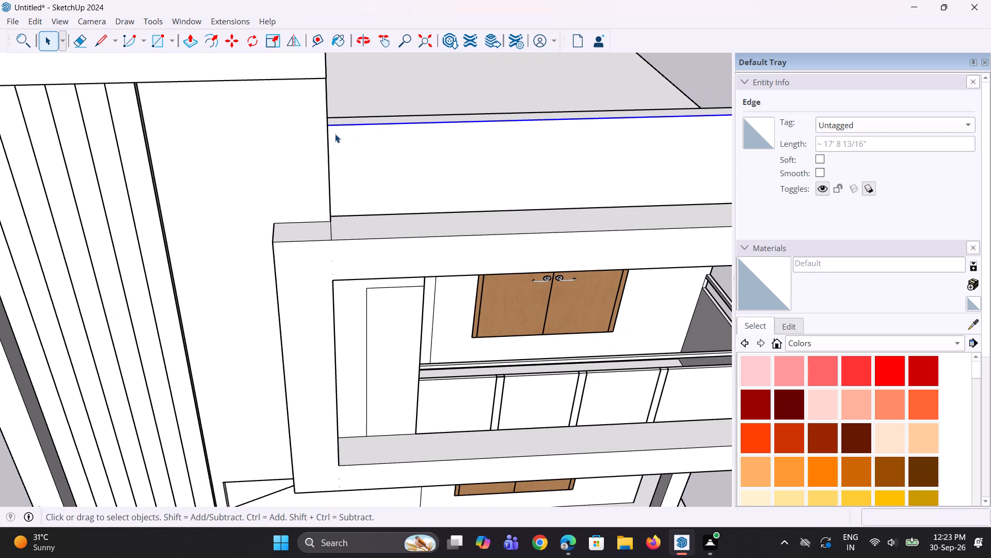
scroll(335, 134, "down", 2)
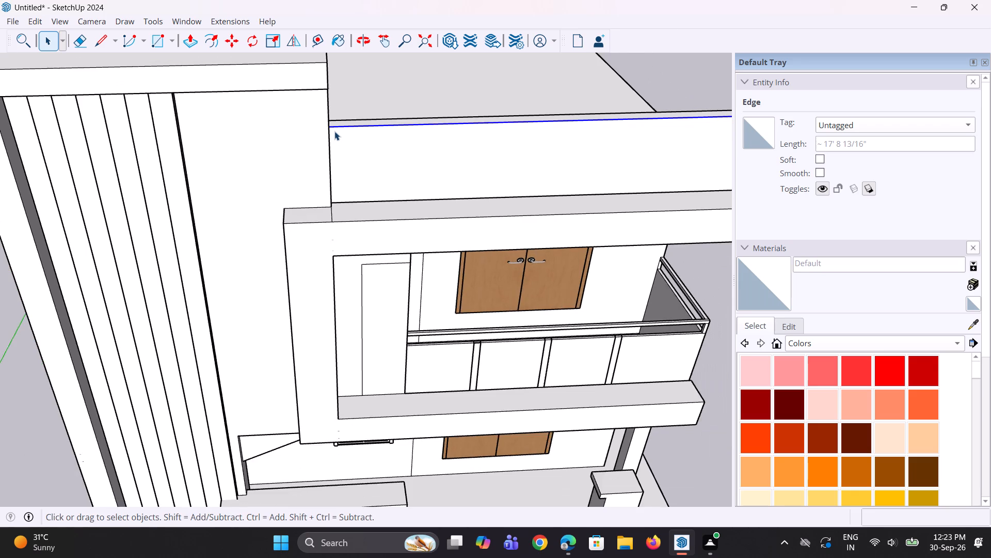
scroll(334, 131, "down", 3)
middle_click_drag(337, 154, 326, 145)
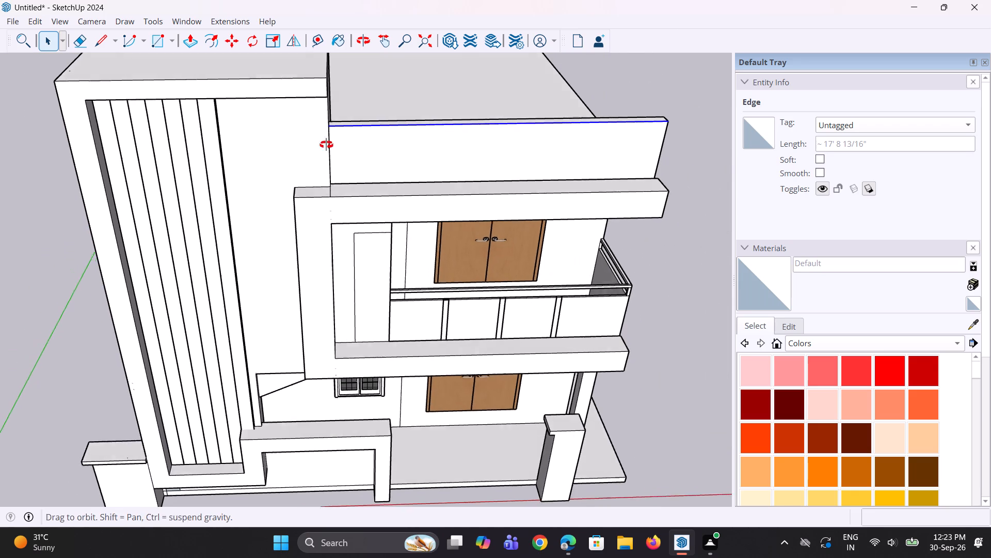
middle_click_drag(326, 145, 324, 144)
middle_click_drag(435, 211, 416, 165)
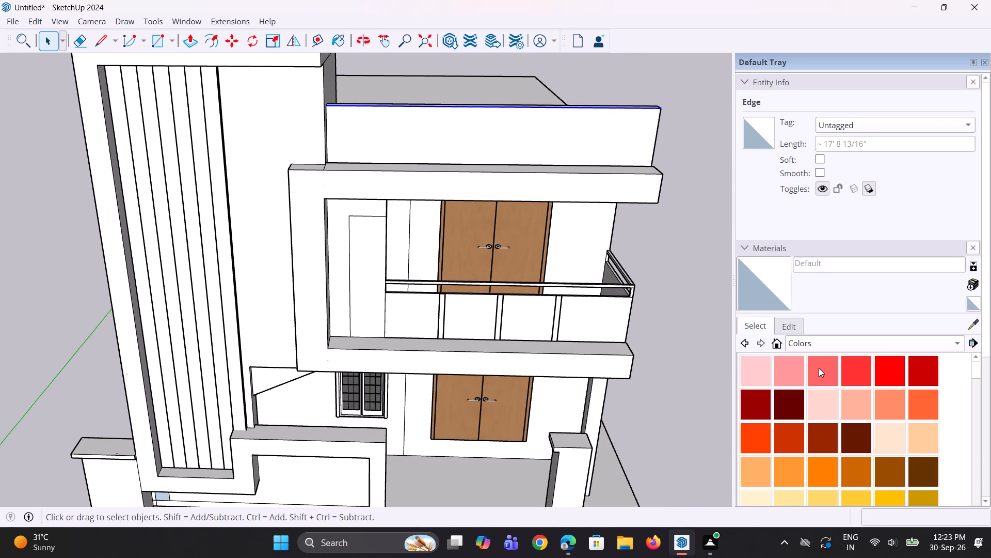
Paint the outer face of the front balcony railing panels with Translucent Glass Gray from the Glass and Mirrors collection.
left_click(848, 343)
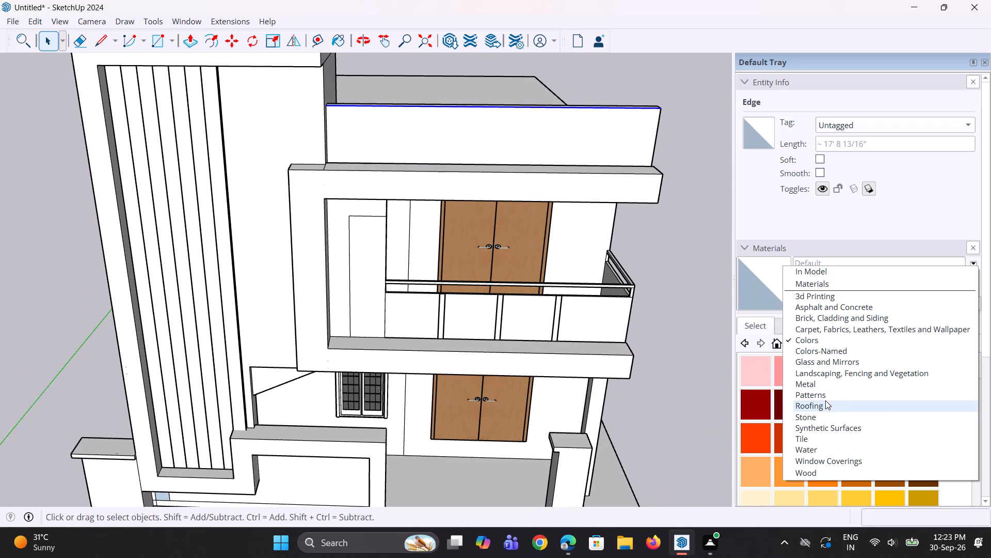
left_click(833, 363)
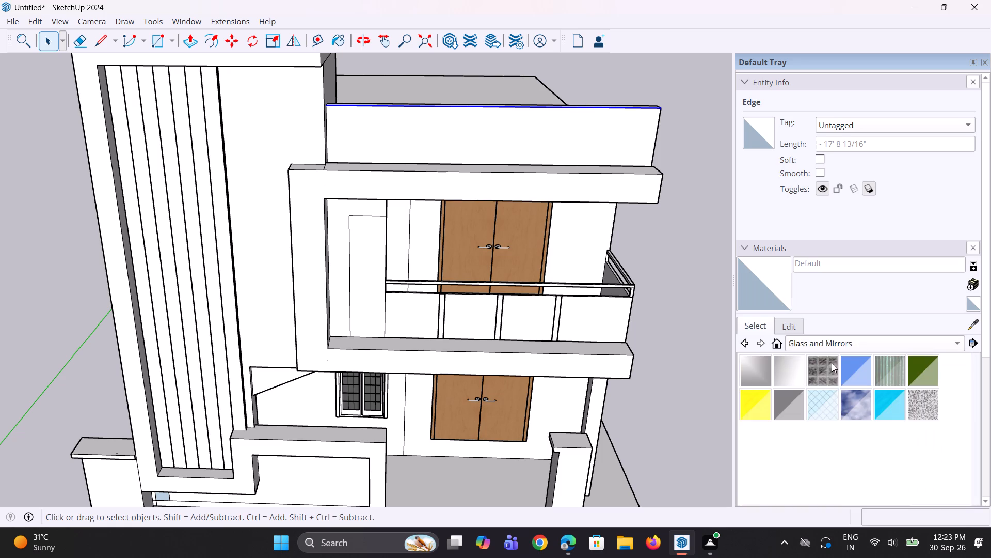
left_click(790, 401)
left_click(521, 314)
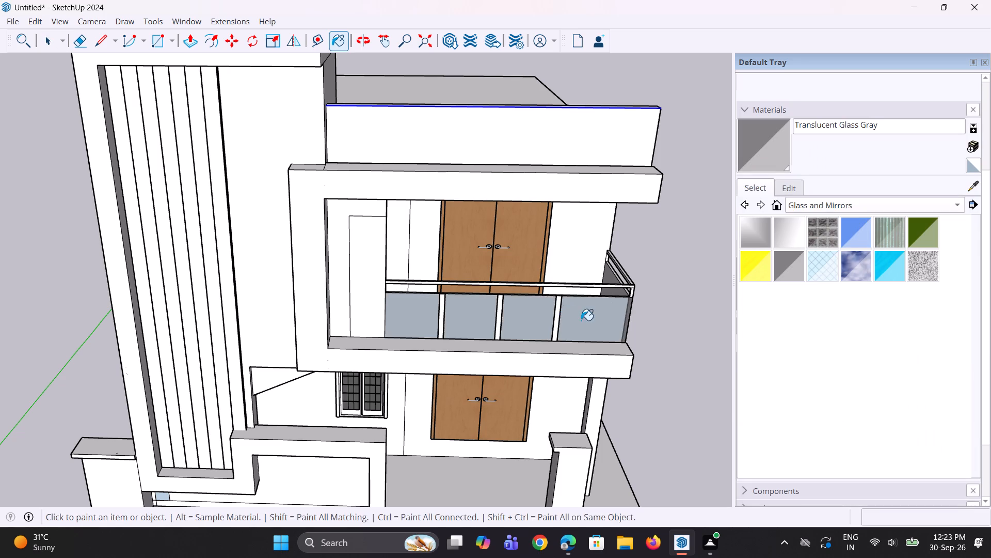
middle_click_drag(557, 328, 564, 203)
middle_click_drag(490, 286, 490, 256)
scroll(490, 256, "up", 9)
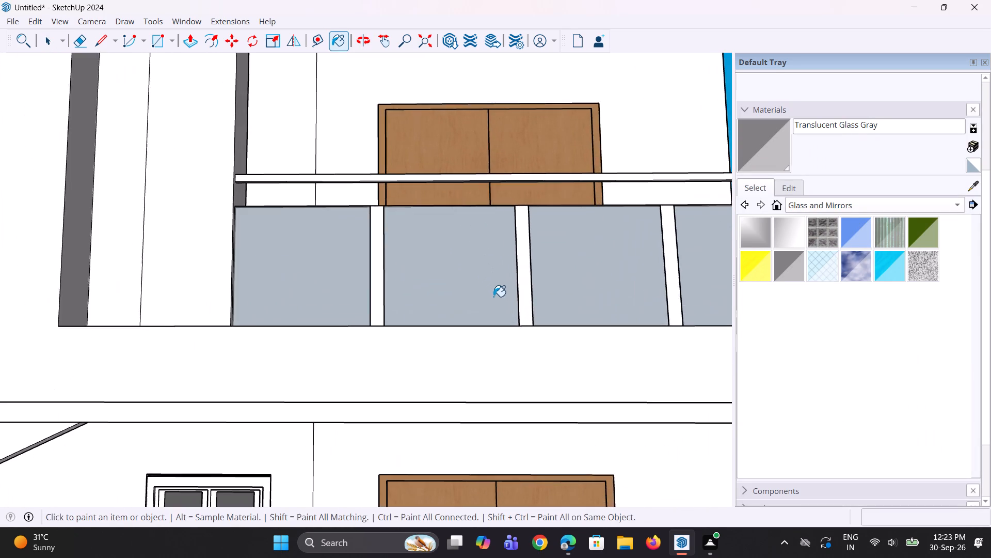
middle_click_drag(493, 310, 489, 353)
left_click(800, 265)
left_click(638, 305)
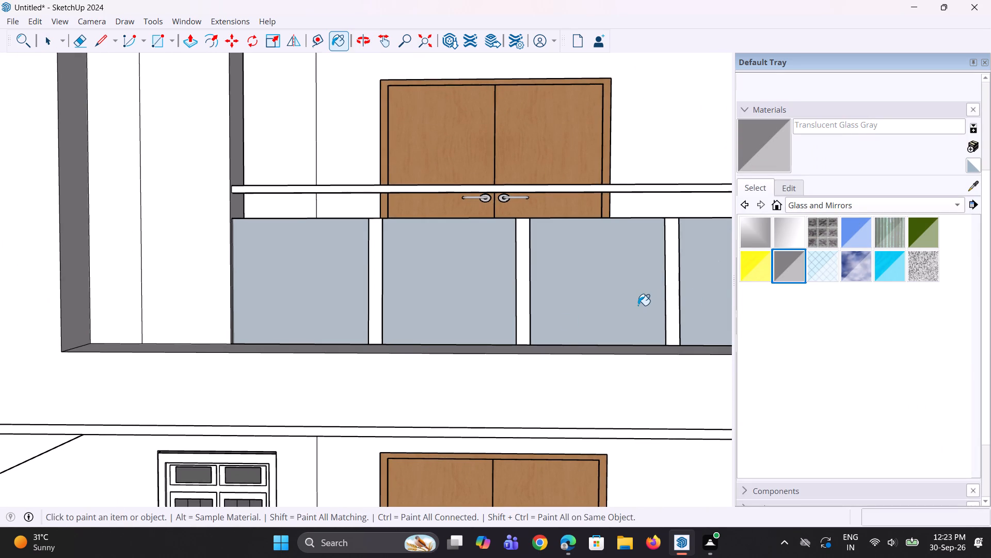
Paint both the outer and inner faces of the front balcony railing panels with Translucent Glass Dark Green.
left_click(914, 229)
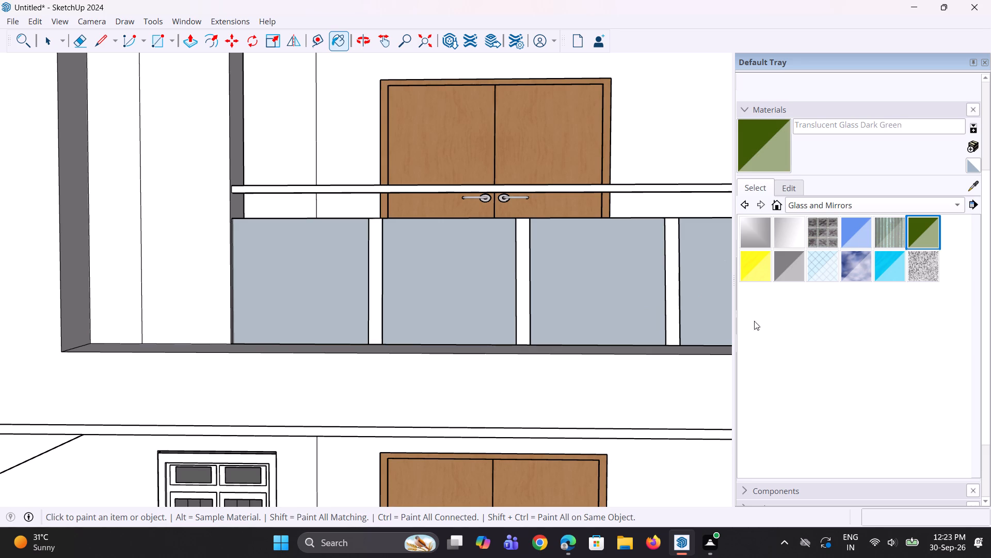
left_click(705, 308)
scroll(540, 312, "down", 2)
middle_click_drag(537, 308, 534, 468)
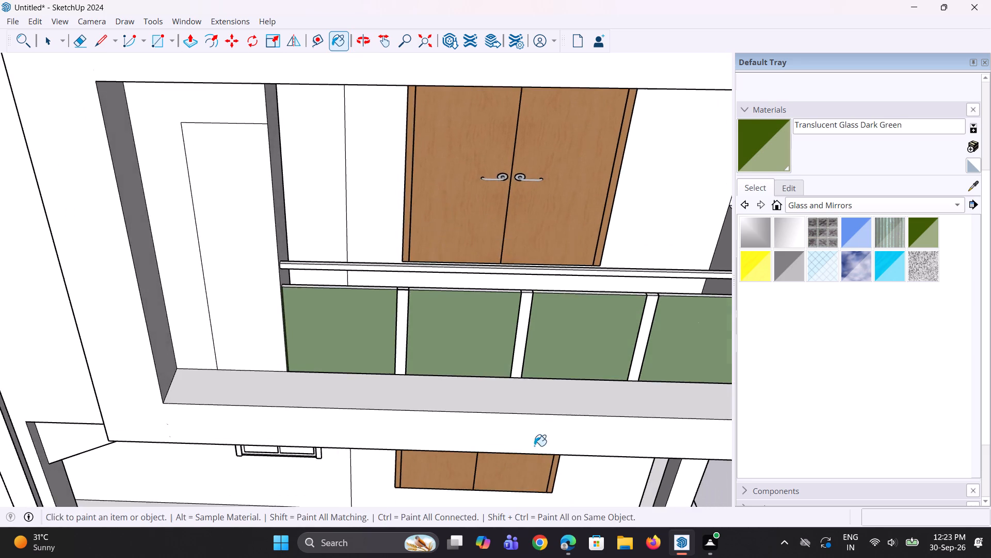
scroll(573, 276, "down", 4)
middle_click_drag(612, 288, 76, 281)
scroll(152, 382, "up", 1)
middle_click_drag(158, 370, 165, 366)
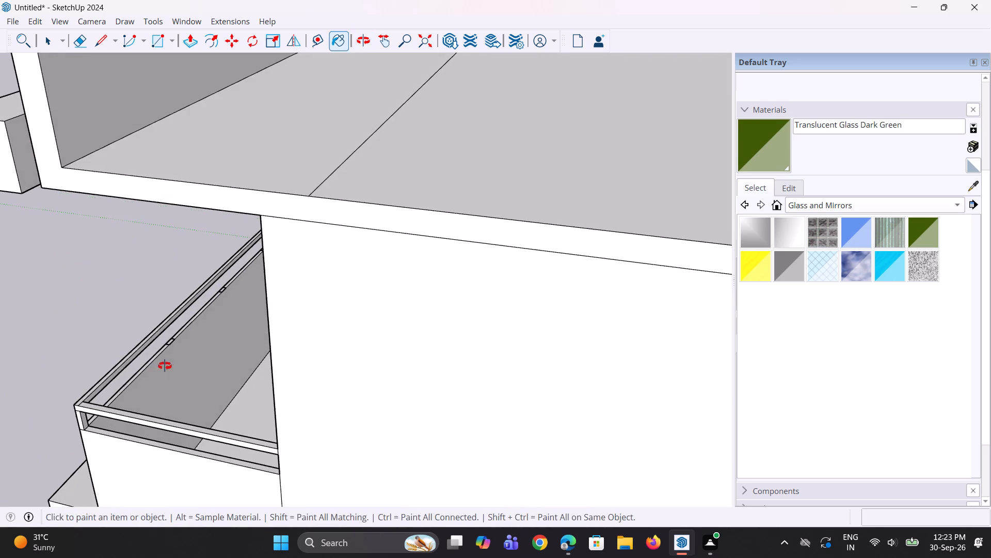
middle_click_drag(165, 366, 219, 347)
middle_click_drag(217, 347, 519, 341)
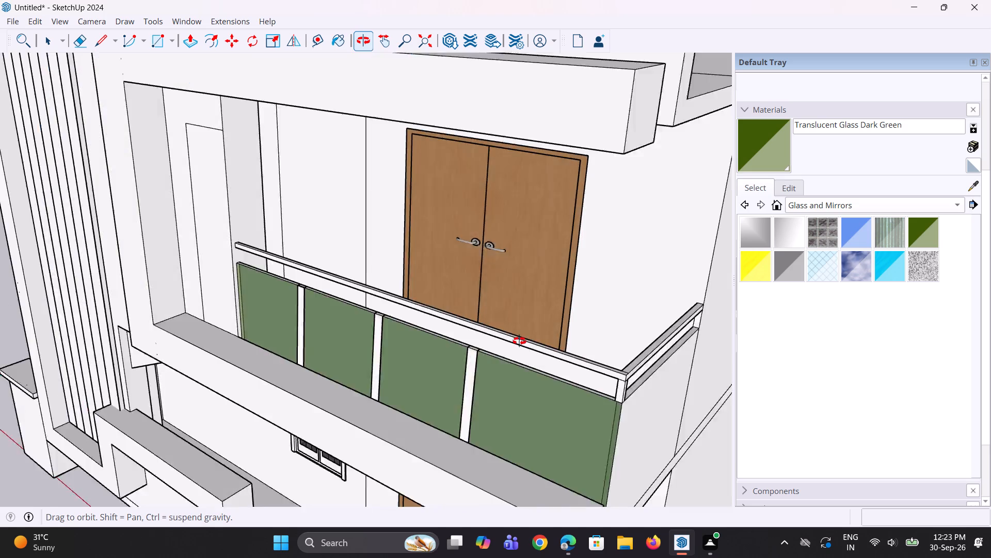
middle_click_drag(519, 341, 256, 361)
scroll(257, 347, "up", 2)
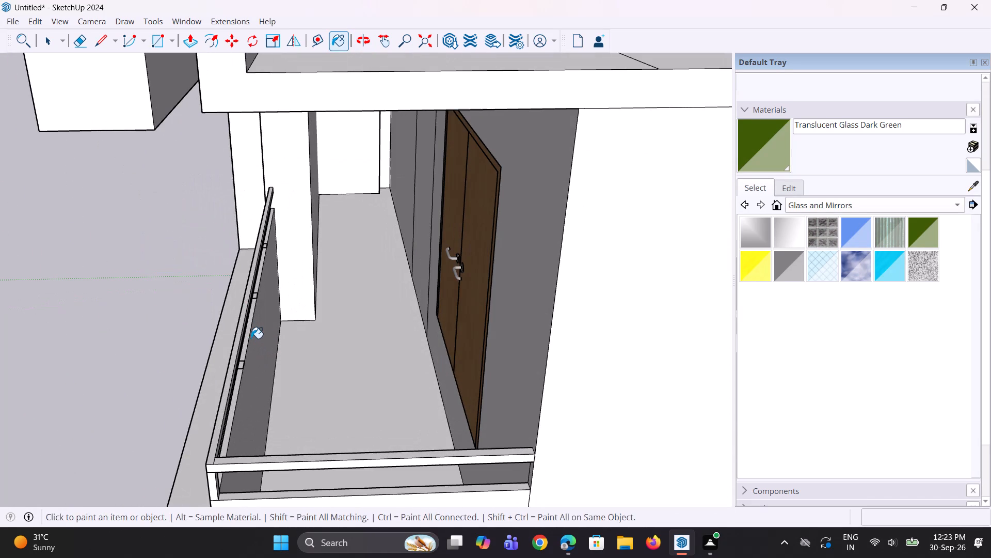
left_click(260, 339)
middle_click_drag(260, 339, 586, 312)
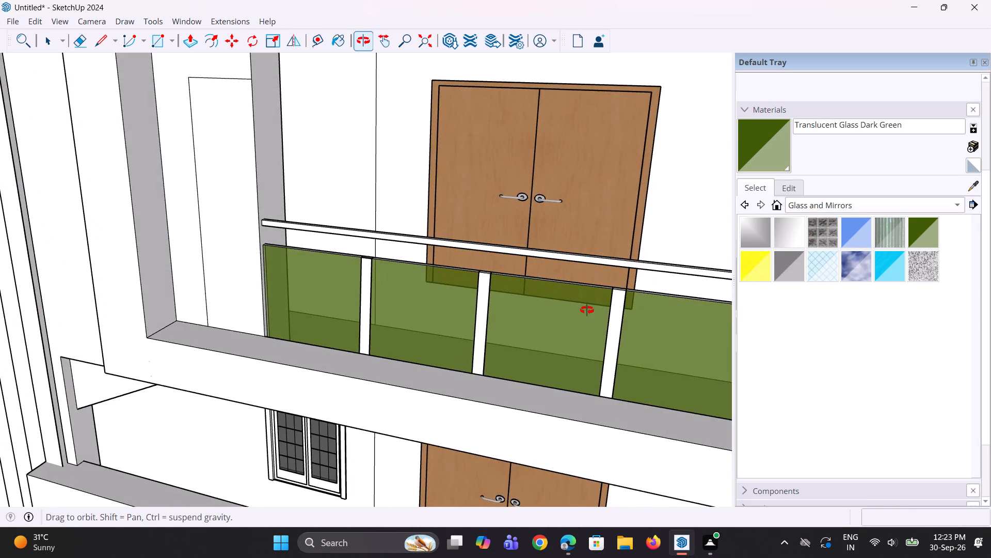
Repaint the outer face of the front balcony railing panels with Translucent Glass Gray.
scroll(588, 303, "down", 3)
middle_click_drag(567, 311, 625, 278)
left_click(795, 263)
left_click(691, 300)
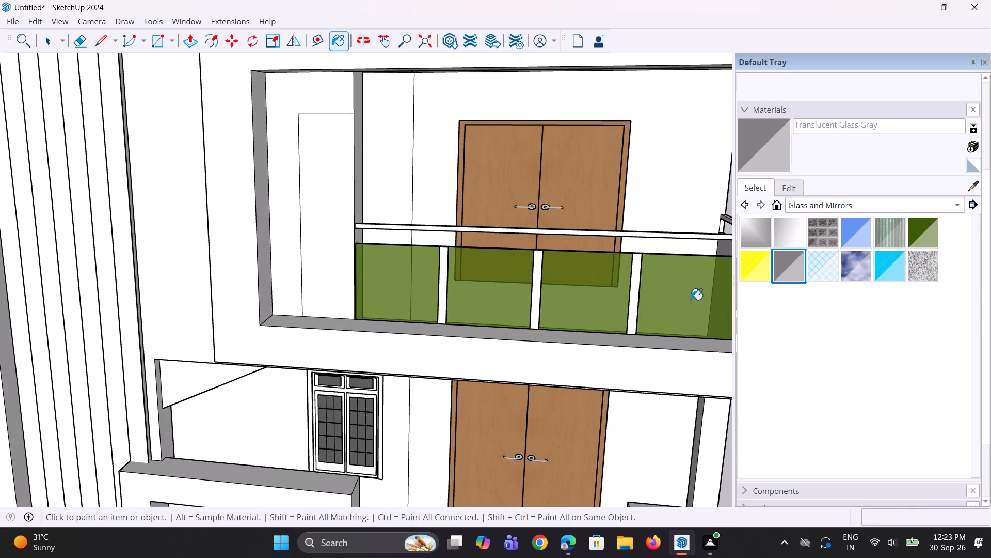
scroll(383, 320, "down", 4)
middle_click_drag(420, 324, 443, 296)
scroll(481, 284, "down", 4)
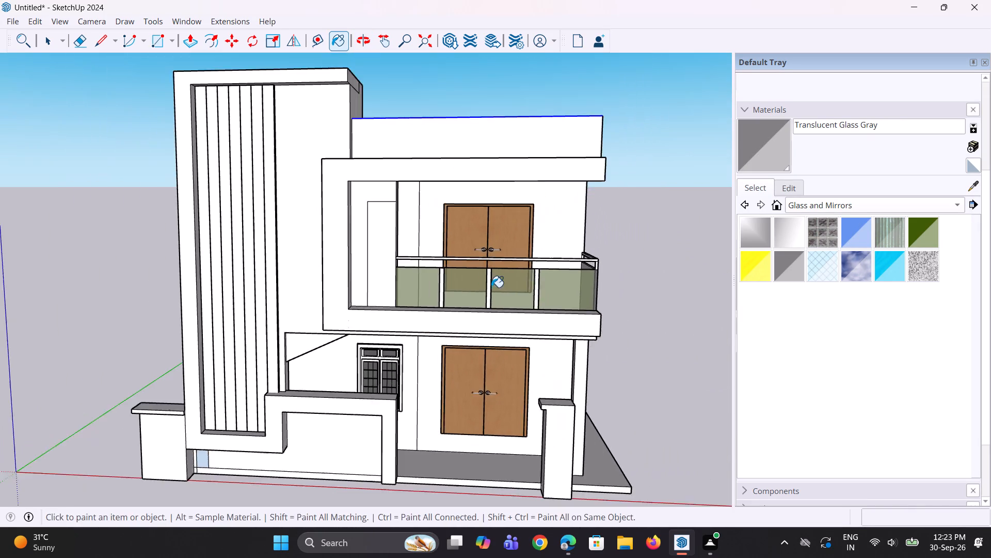
Paint the outer and inner faces of the balcony's side railing panel with Translucent Glass Gray.
middle_click_drag(649, 304, 418, 303)
left_click(504, 317)
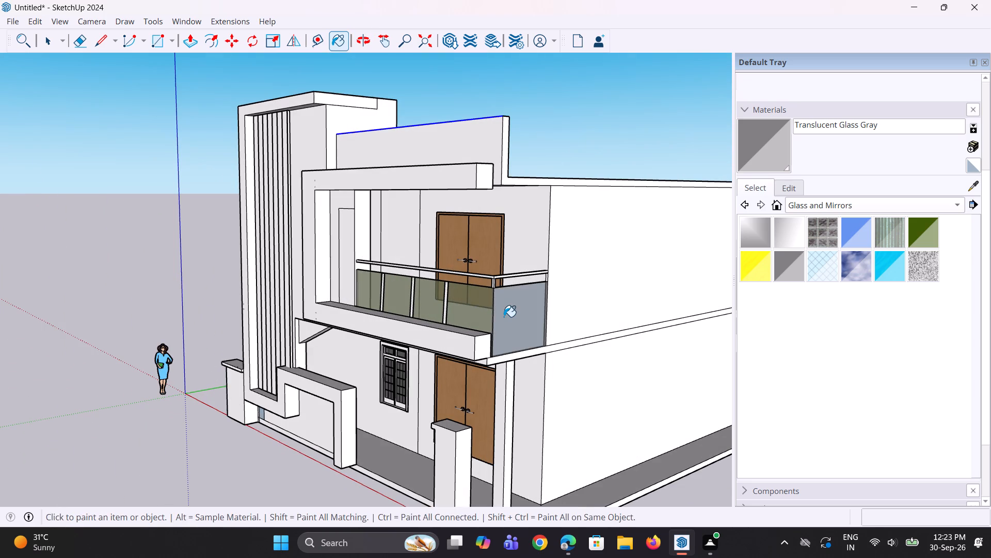
middle_click_drag(504, 317, 590, 360)
scroll(474, 343, "down", 3)
middle_click_drag(466, 339, 714, 368)
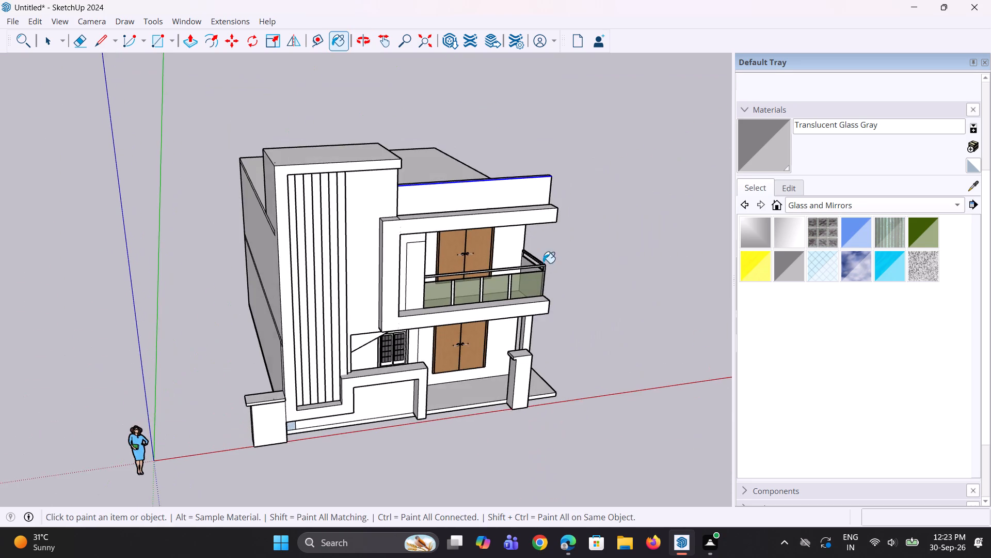
scroll(538, 260, "up", 5)
left_click(521, 263)
scroll(554, 291, "down", 4)
Leave the Paint tool and examine the glazed balcony railing and roof parapet from the front and above.
middle_click_drag(554, 291, 339, 216)
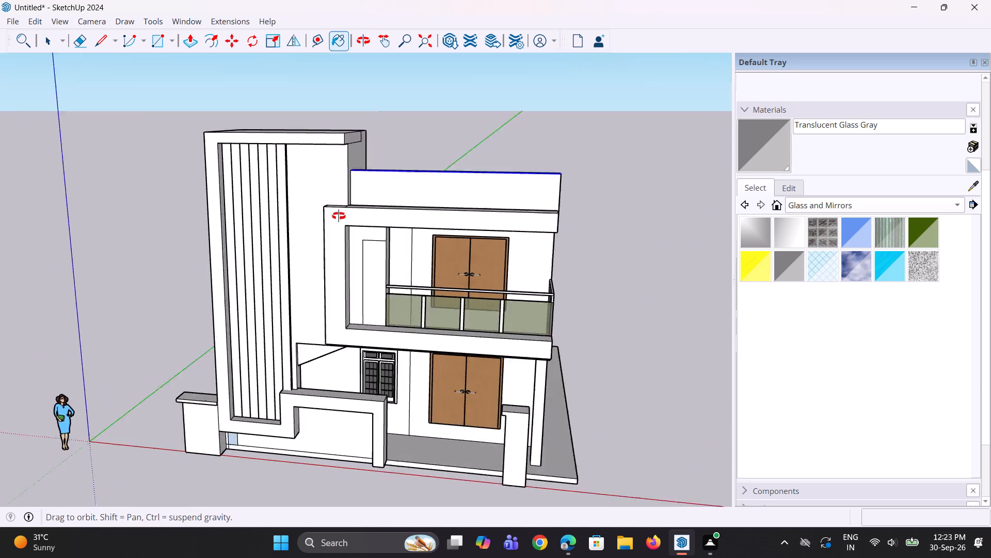
middle_click_drag(339, 216, 321, 204)
scroll(484, 312, "up", 5)
middle_click_drag(490, 299, 562, 306)
scroll(465, 295, "down", 7)
key("space")
key("space")
middle_click_drag(434, 325, 510, 468)
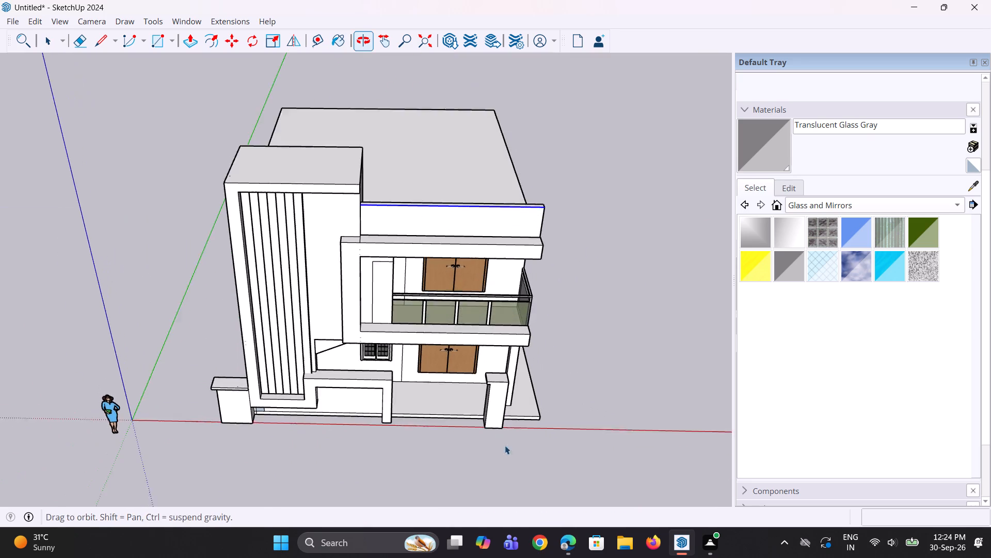
scroll(501, 264, "up", 2)
middle_click_drag(458, 184, 455, 172)
scroll(442, 199, "up", 3)
middle_click_drag(441, 197, 443, 165)
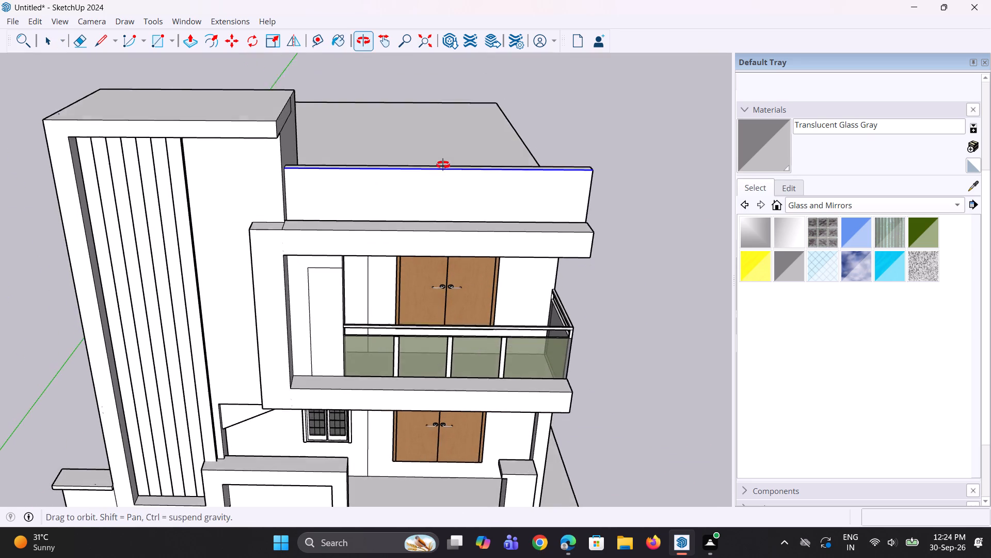
Copy the top front edge of the front roof parapet about 4 1/16" down its face.
middle_click_drag(443, 165, 443, 164)
scroll(381, 185, "up", 2)
middle_click_drag(354, 168, 361, 150)
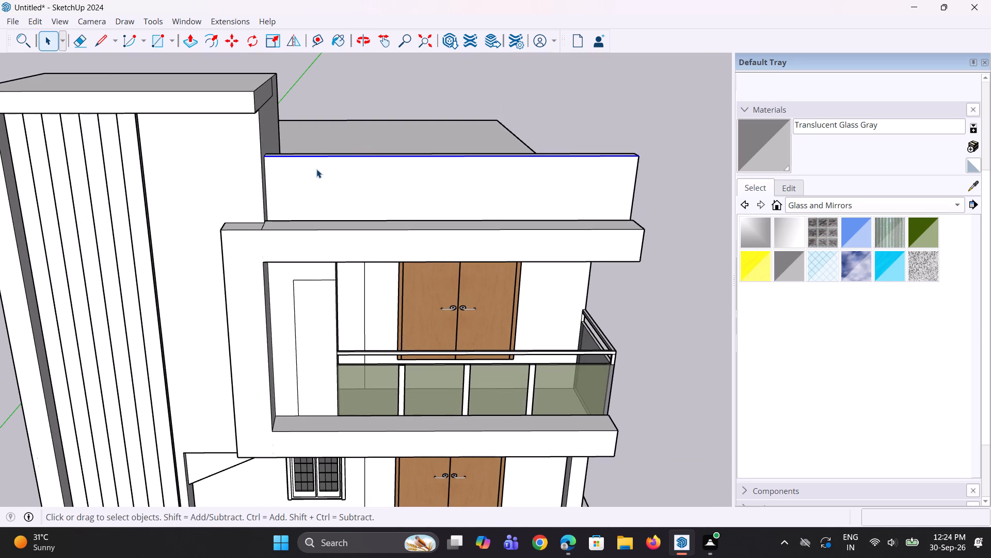
key("m")
scroll(258, 162, "up", 4)
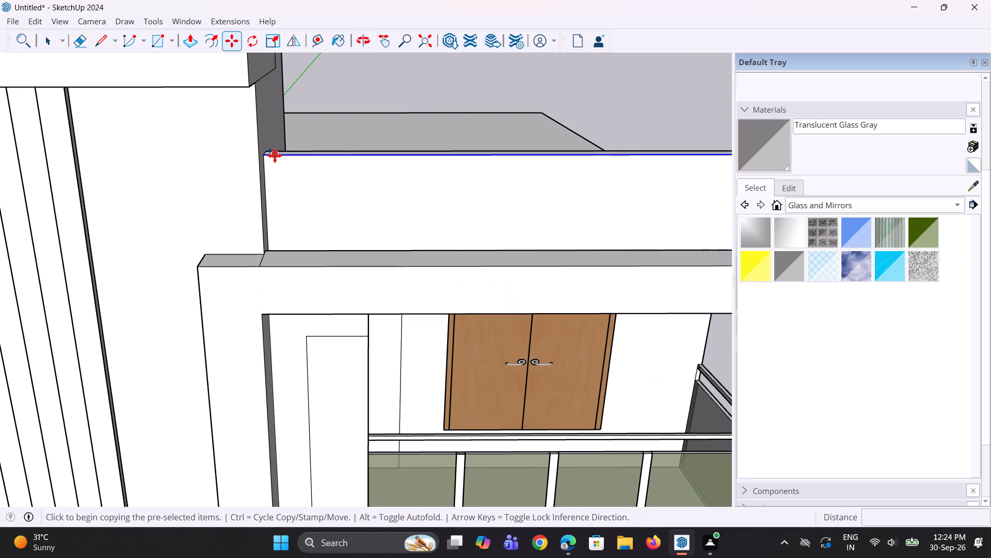
left_click(264, 157)
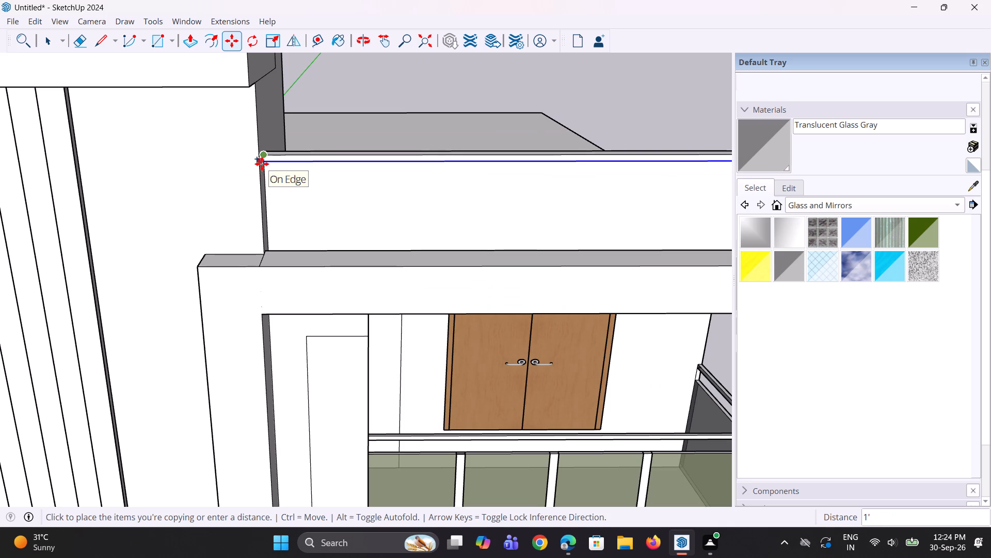
scroll(265, 179, "up", 3)
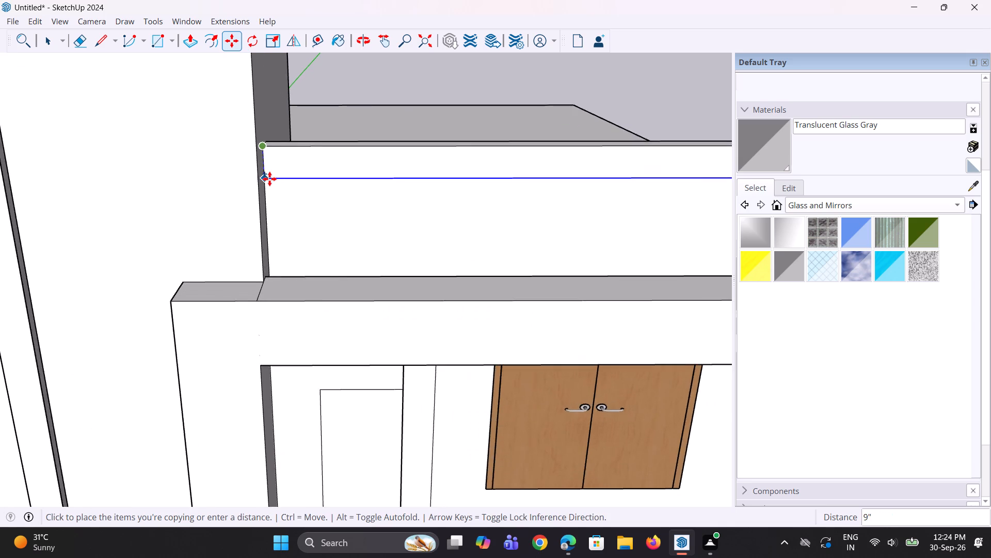
scroll(269, 179, "up", 3)
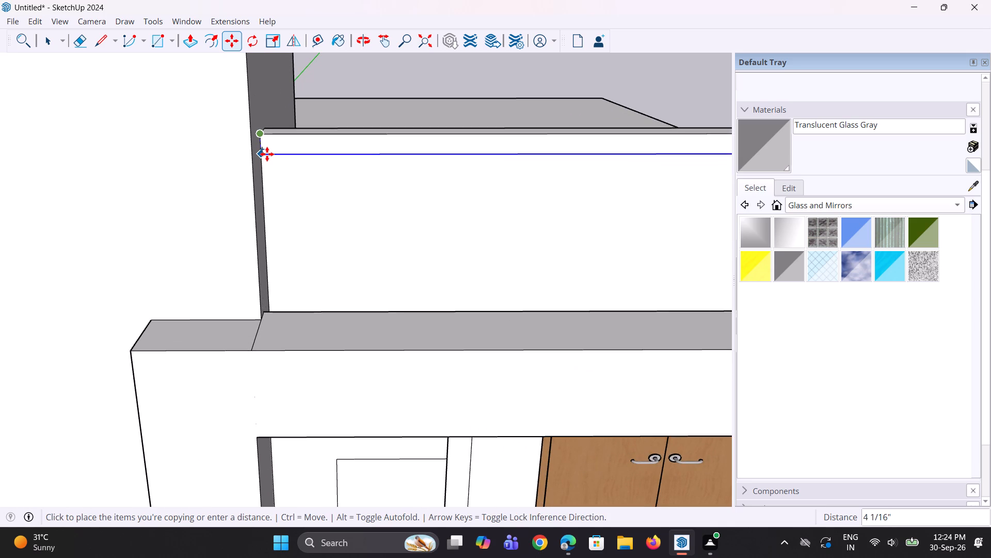
left_click(267, 153)
scroll(282, 179, "down", 9)
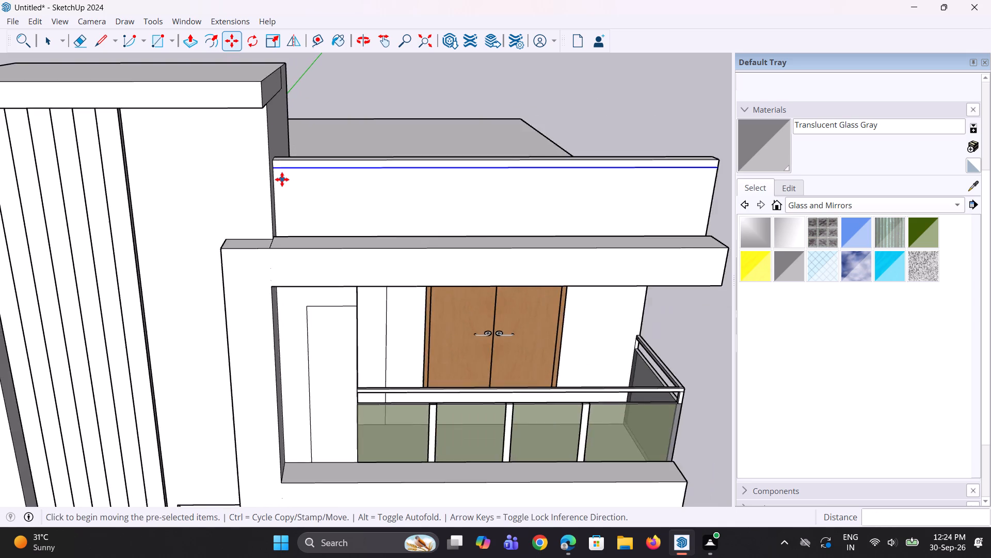
scroll(282, 179, "down", 5)
key("space")
key("space")
key("space")
Examine the line copied along the roof parapet's face from the side and the front of the house.
middle_click_drag(467, 220, 181, 184)
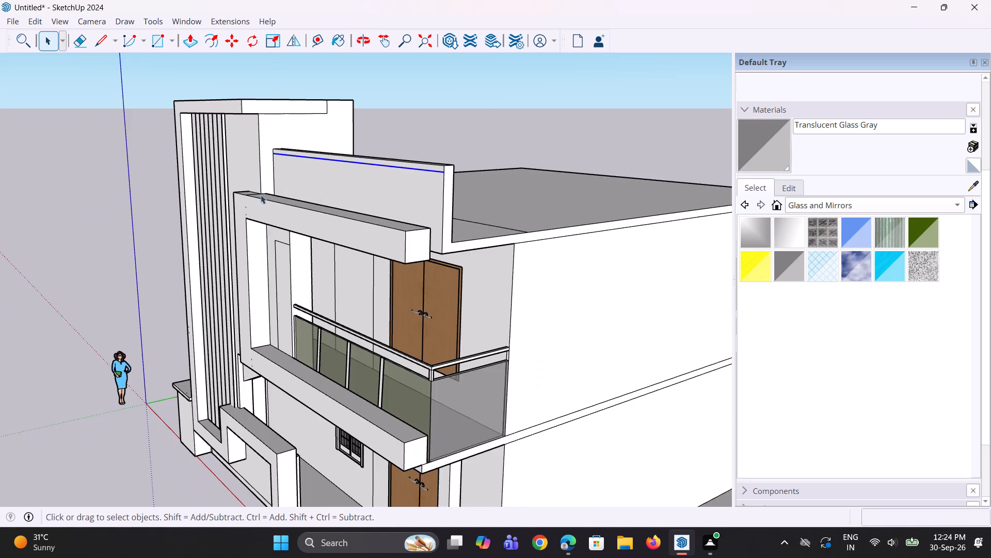
scroll(368, 238, "down", 3)
middle_click_drag(373, 240, 326, 239)
middle_click_drag(395, 274, 569, 265)
scroll(501, 151, "up", 4)
middle_click_drag(508, 172, 576, 179)
scroll(517, 196, "down", 3)
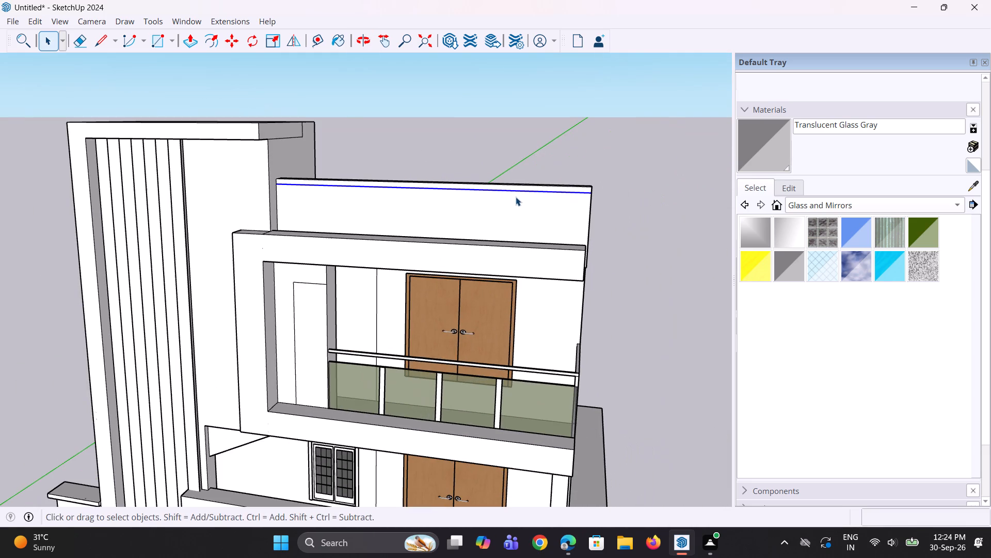
middle_click_drag(512, 195, 516, 193)
scroll(350, 170, "up", 2)
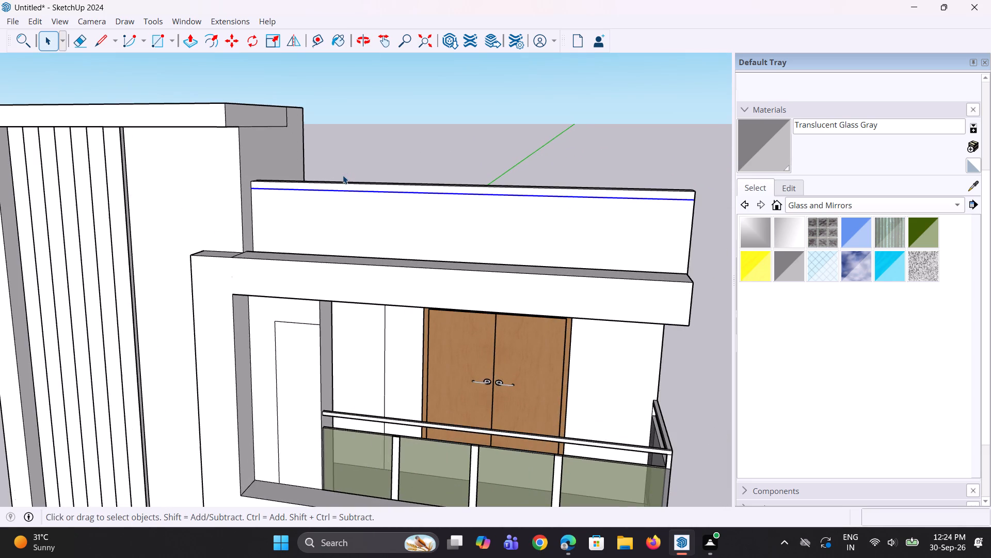
scroll(343, 175, "down", 3)
middle_click_drag(347, 175, 386, 167)
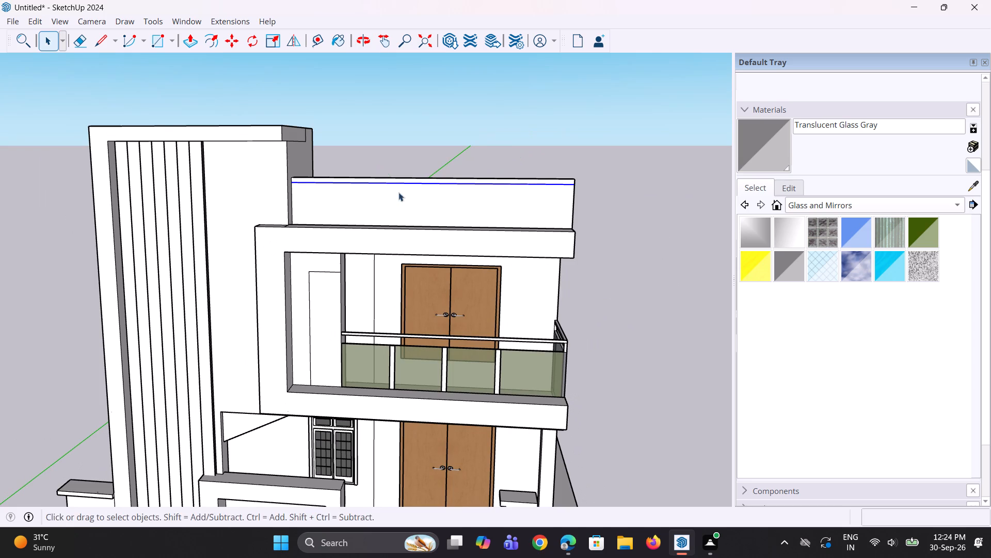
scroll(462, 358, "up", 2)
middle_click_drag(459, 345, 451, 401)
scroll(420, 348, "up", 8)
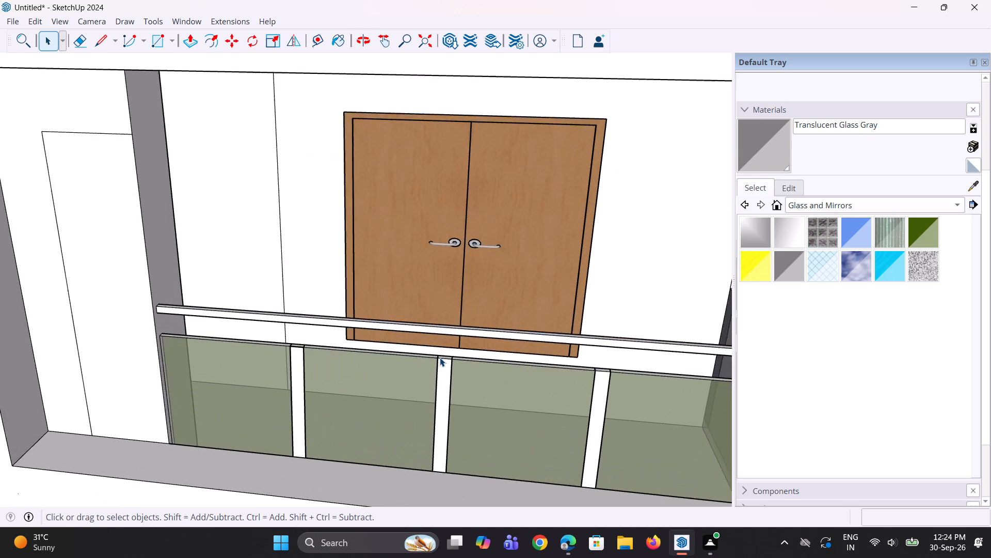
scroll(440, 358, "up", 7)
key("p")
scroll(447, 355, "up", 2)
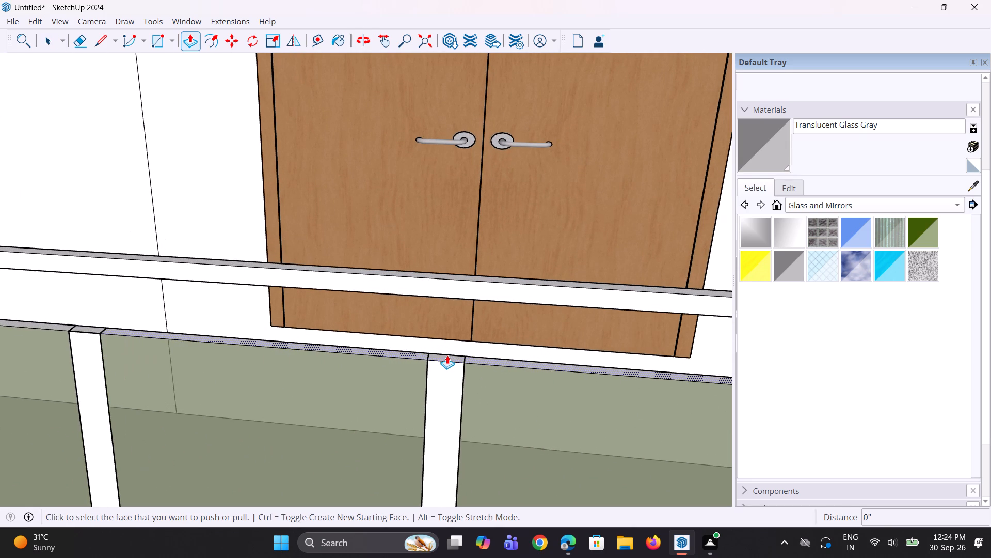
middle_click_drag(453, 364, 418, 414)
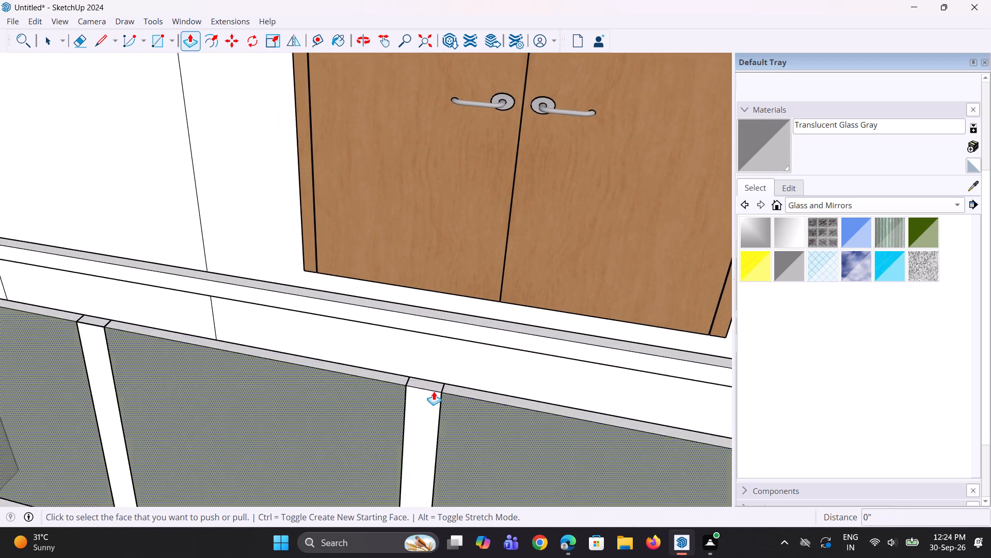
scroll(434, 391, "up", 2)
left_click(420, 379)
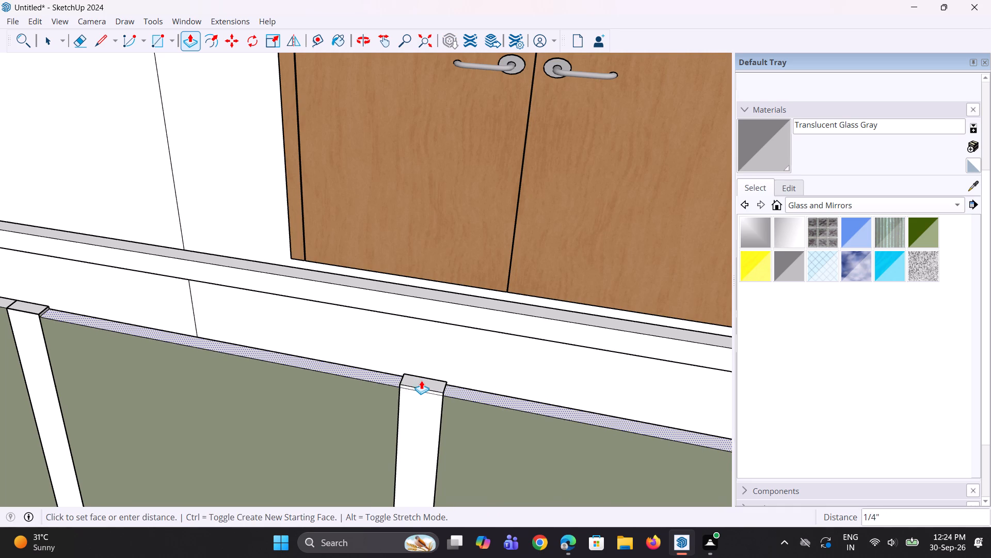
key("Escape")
Draw a rectangle on top of the middle front balcony railing post and push/pull it up about 7 3/16" to the handrail's underside.
middle_click_drag(422, 380, 422, 399)
scroll(441, 385, "up", 3)
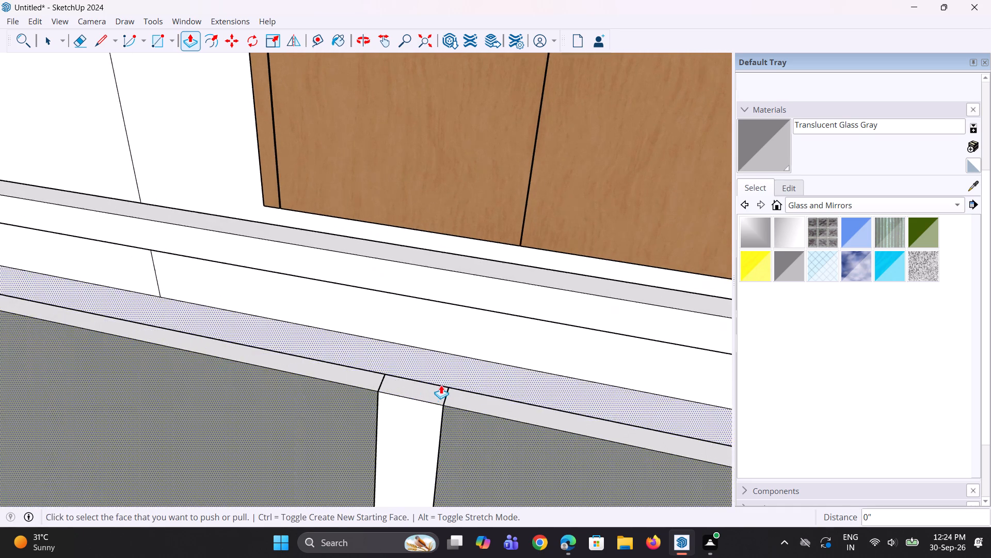
scroll(441, 385, "up", 7)
key("r")
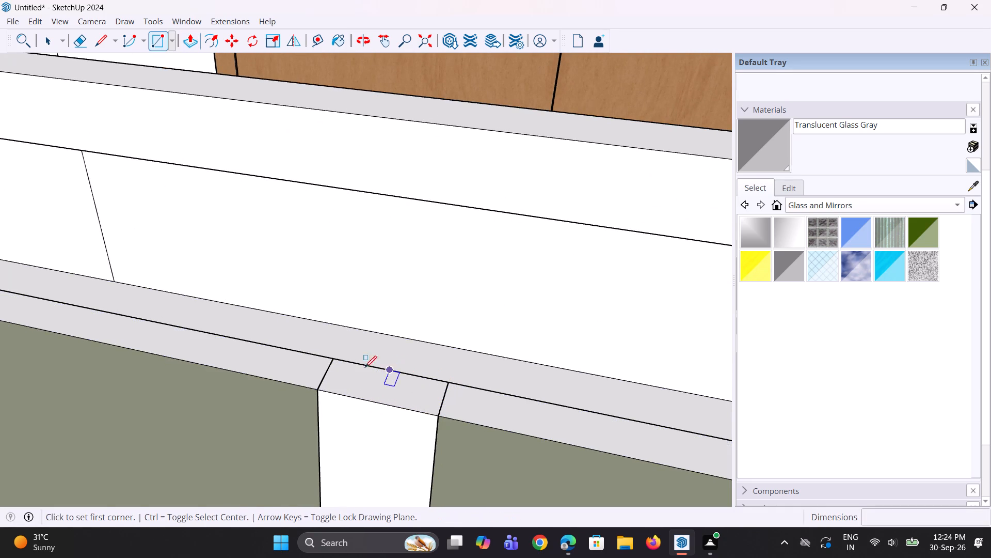
left_click(333, 360)
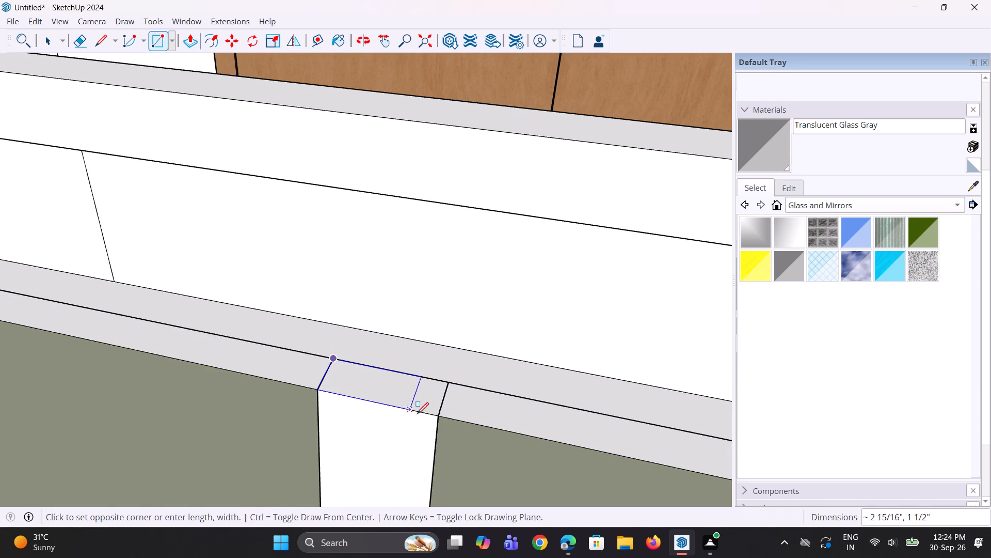
left_click(440, 415)
key("p")
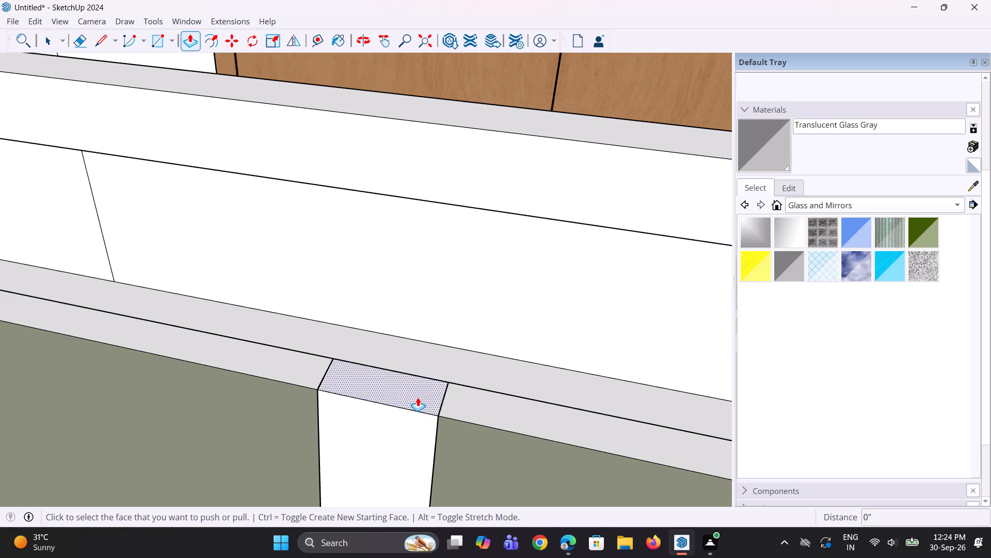
left_click(403, 387)
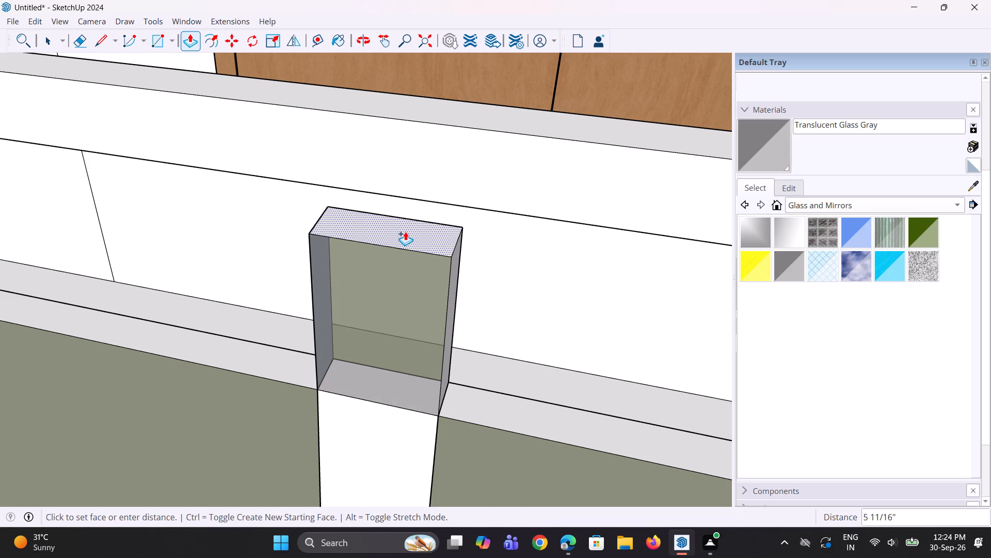
left_click(399, 197)
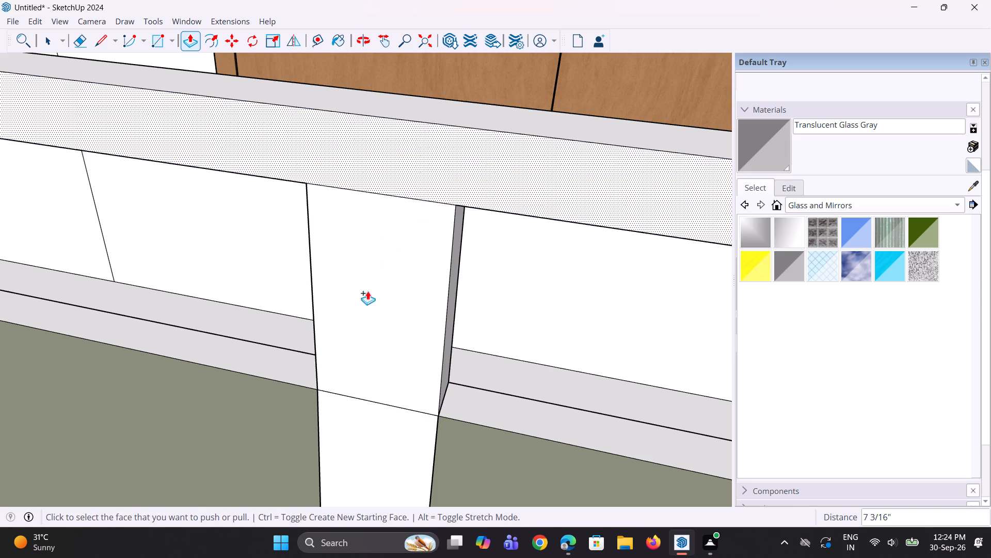
Draw a rectangle over the top of the front railing post on the tower side of the middle post.
middle_click_drag(338, 376, 377, 320)
scroll(380, 317, "down", 14)
middle_click_drag(187, 395, 223, 380)
scroll(232, 368, "down", 9)
scroll(173, 351, "up", 4)
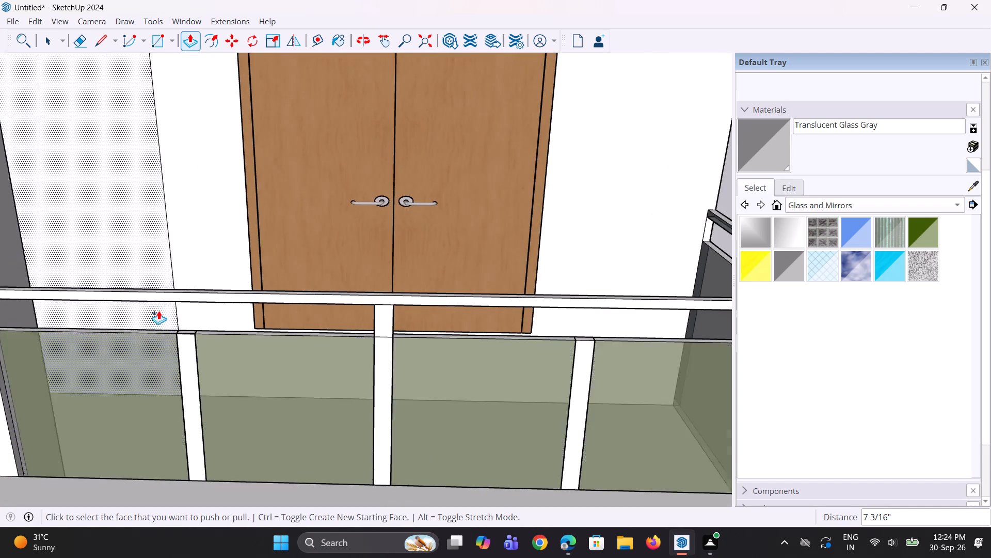
scroll(158, 311, "up", 2)
key("r")
middle_click_drag(200, 334, 202, 432)
scroll(215, 429, "up", 4)
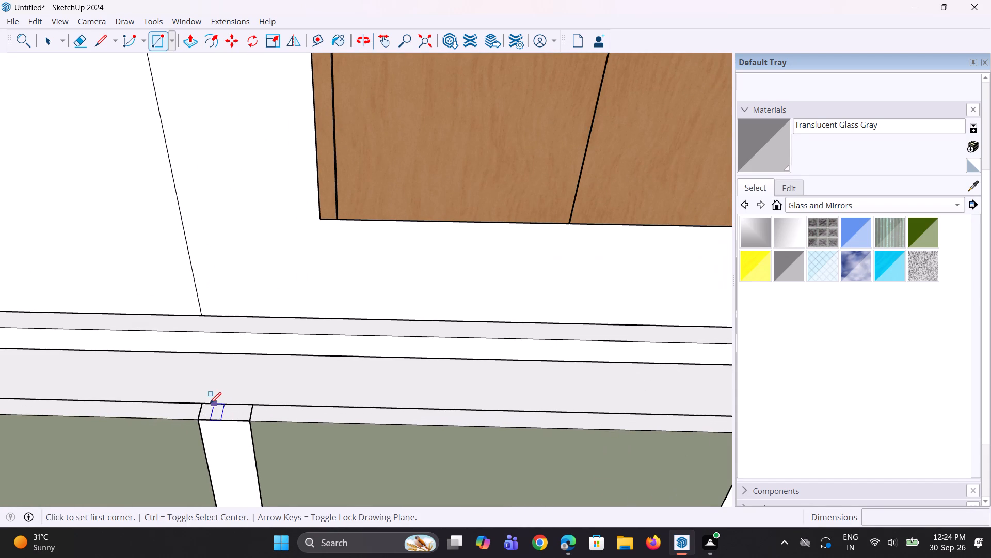
left_click(204, 404)
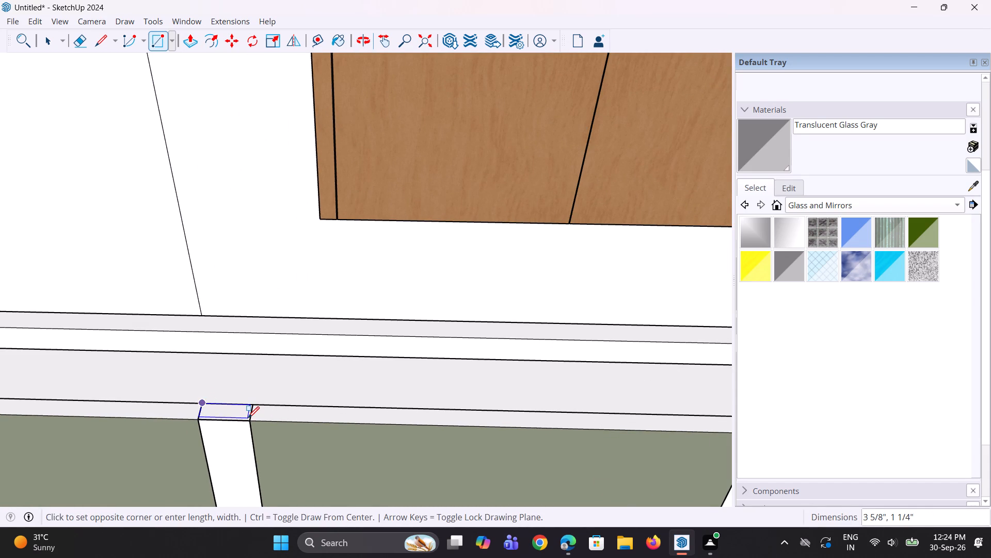
left_click(249, 421)
key("p")
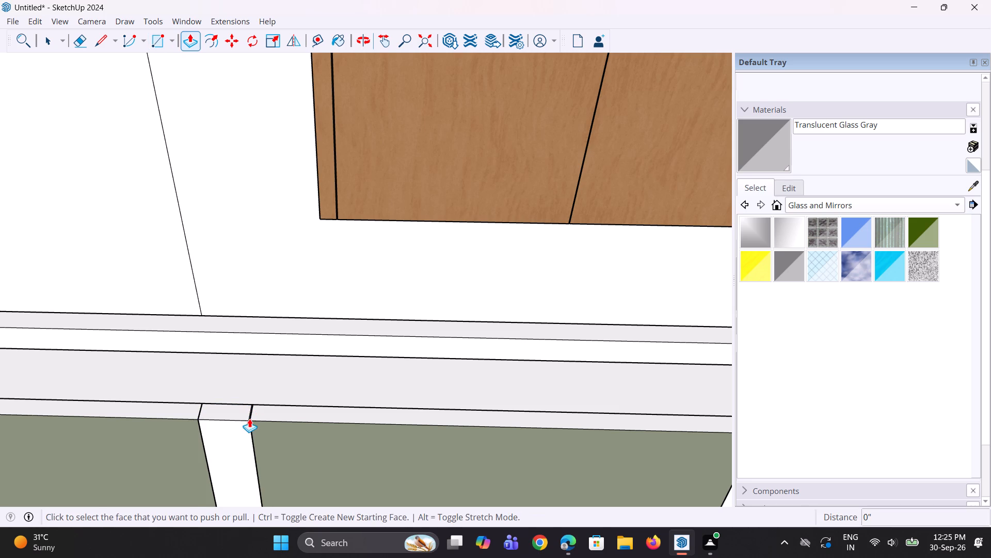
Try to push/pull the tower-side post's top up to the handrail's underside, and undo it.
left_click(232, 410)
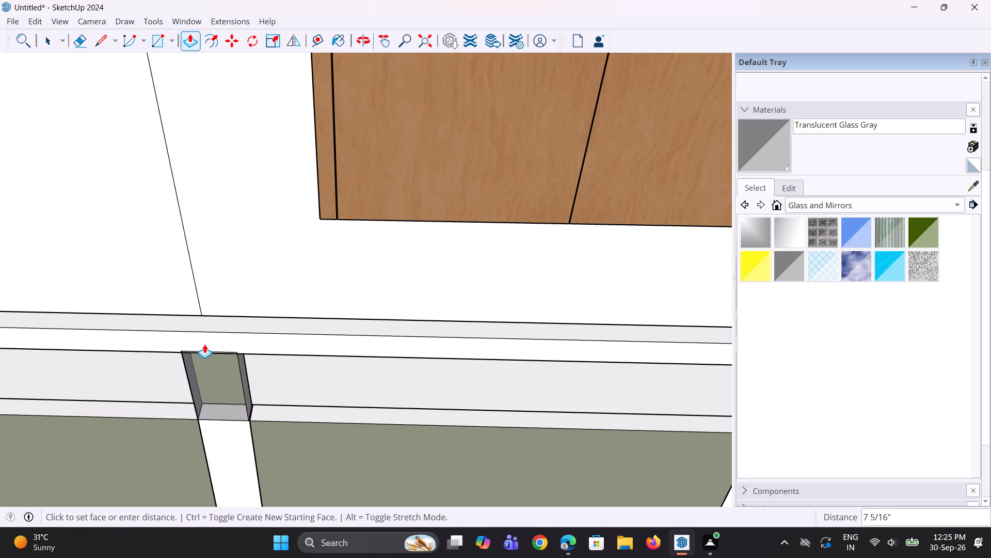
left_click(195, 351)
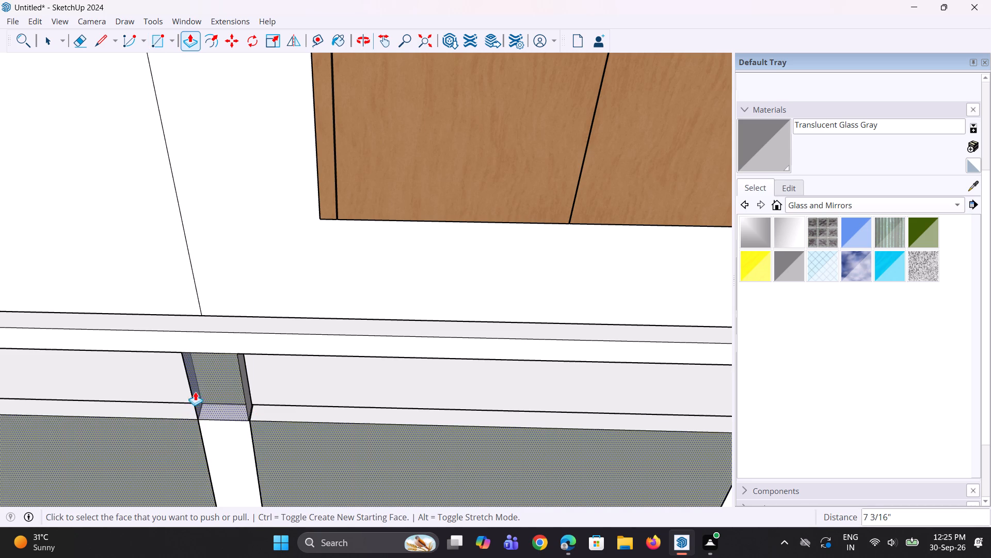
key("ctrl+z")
Push/pull the tower-side railing post's top up about 7 3/16" to the handrail's underside.
left_click(228, 407)
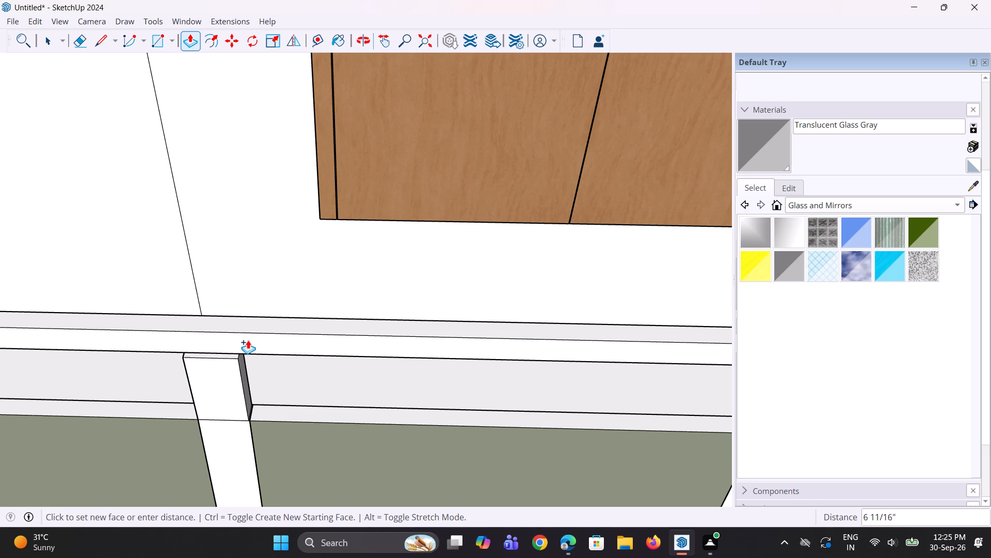
left_click(204, 351)
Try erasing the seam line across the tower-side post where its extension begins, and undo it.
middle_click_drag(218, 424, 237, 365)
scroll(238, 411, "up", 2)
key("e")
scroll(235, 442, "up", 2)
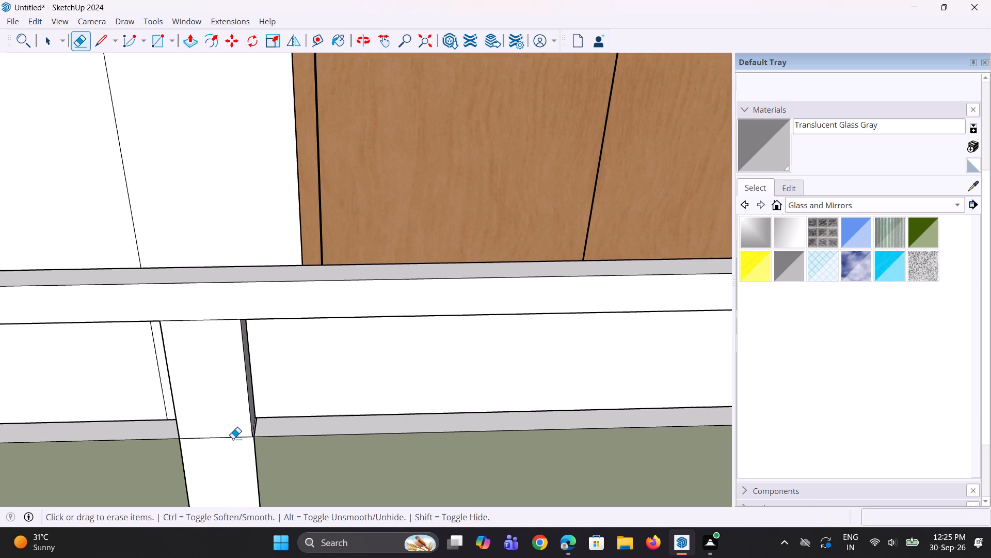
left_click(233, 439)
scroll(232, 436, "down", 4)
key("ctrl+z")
Draw a rectangle on the front railing post nearest the balcony's outer corner and push/pull it up about 7 3/16" to the handrail.
scroll(225, 402, "down", 20)
scroll(225, 402, "down", 1)
scroll(396, 442, "up", 2)
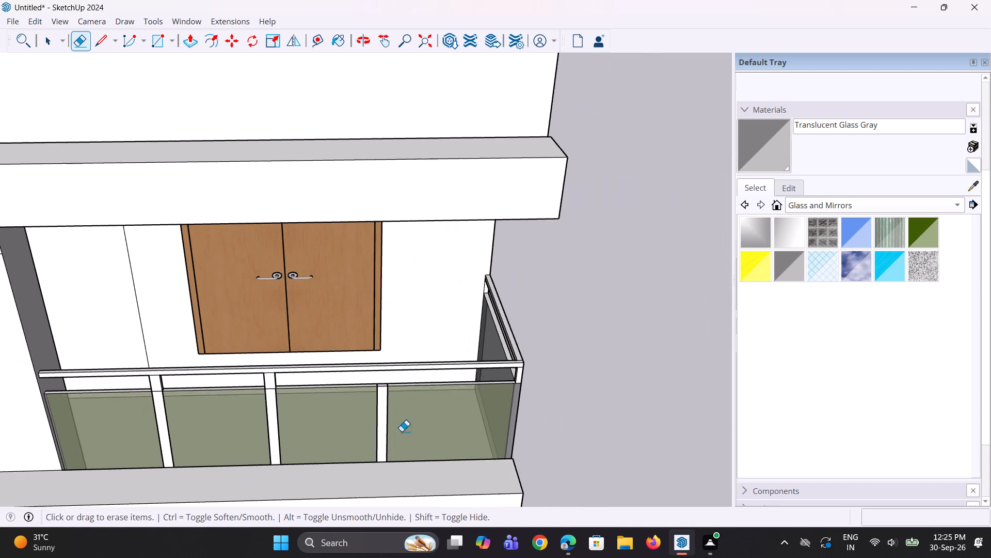
scroll(402, 431, "up", 3)
middle_click_drag(362, 386, 353, 449)
scroll(358, 432, "up", 7)
key("r")
scroll(379, 398, "up", 2)
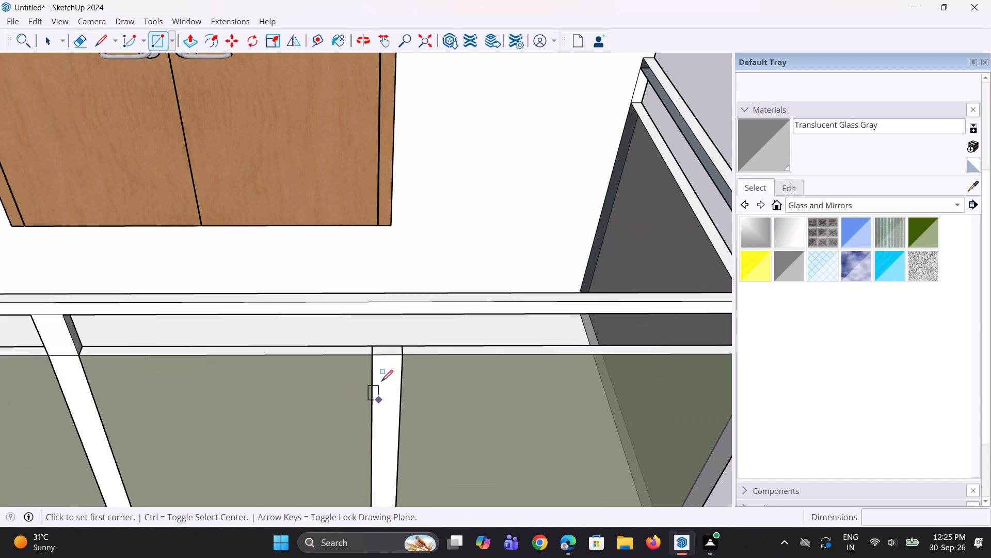
scroll(381, 381, "up", 3)
left_click(366, 323)
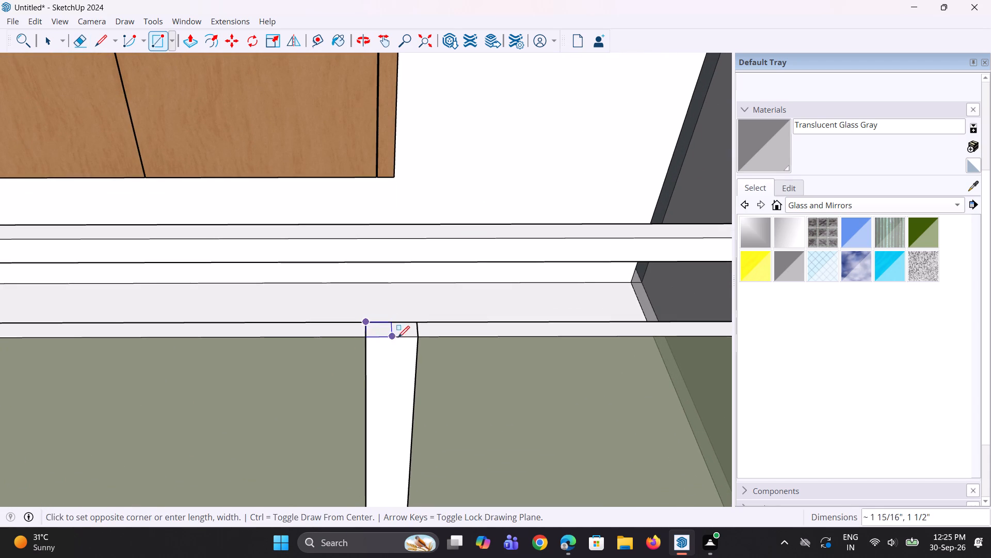
left_click(415, 335)
key("p")
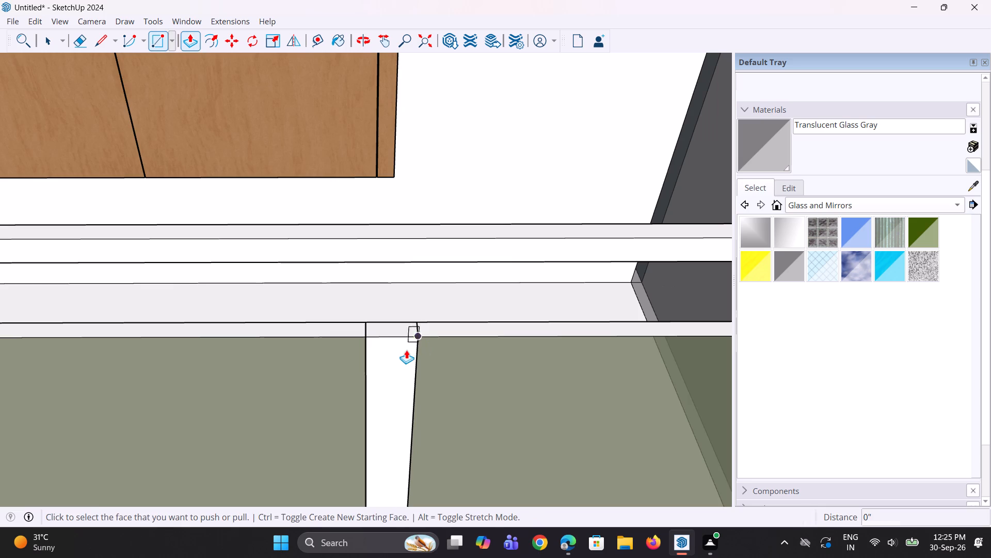
left_click(397, 329)
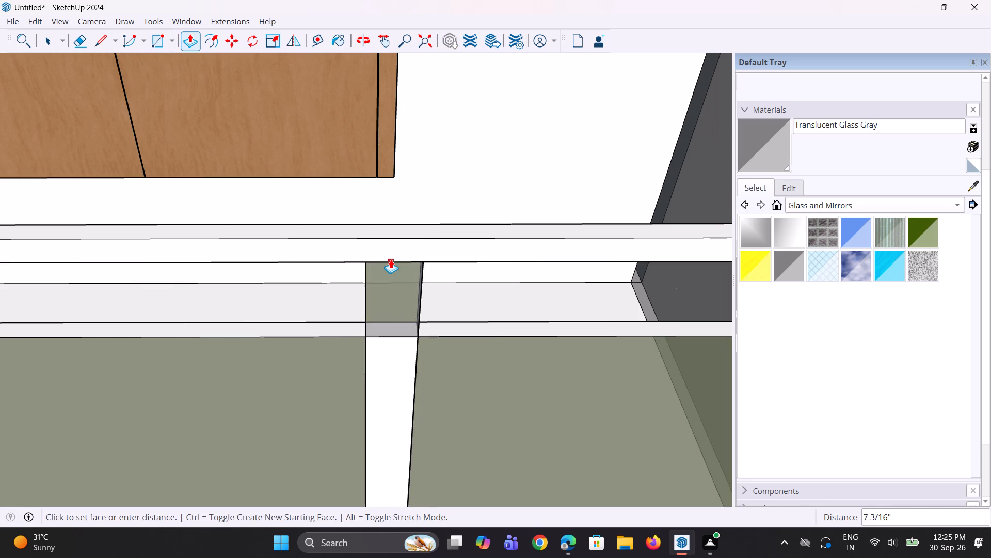
left_click(391, 259)
key("space")
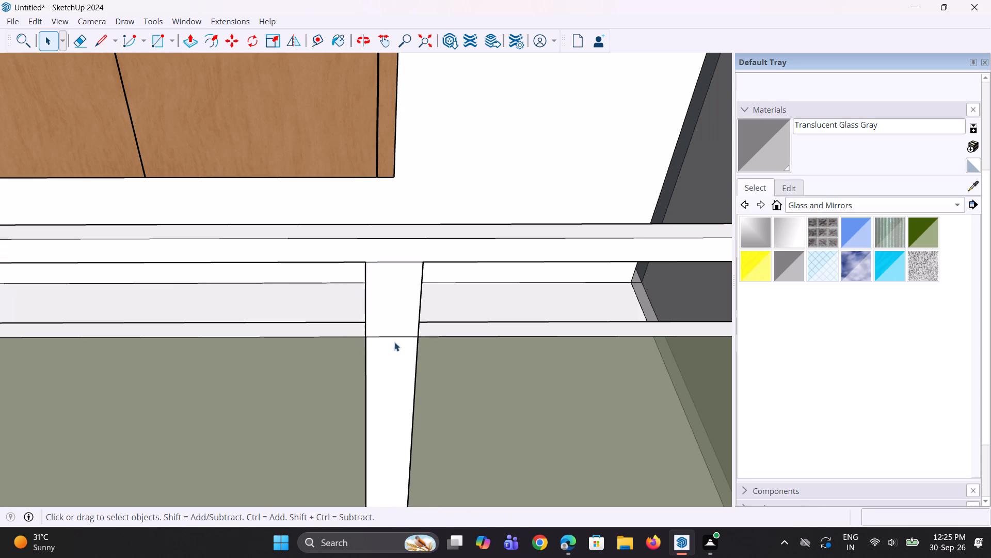
key("space")
scroll(394, 342, "down", 14)
middle_click_drag(444, 301, 373, 240)
scroll(361, 257, "down", 2)
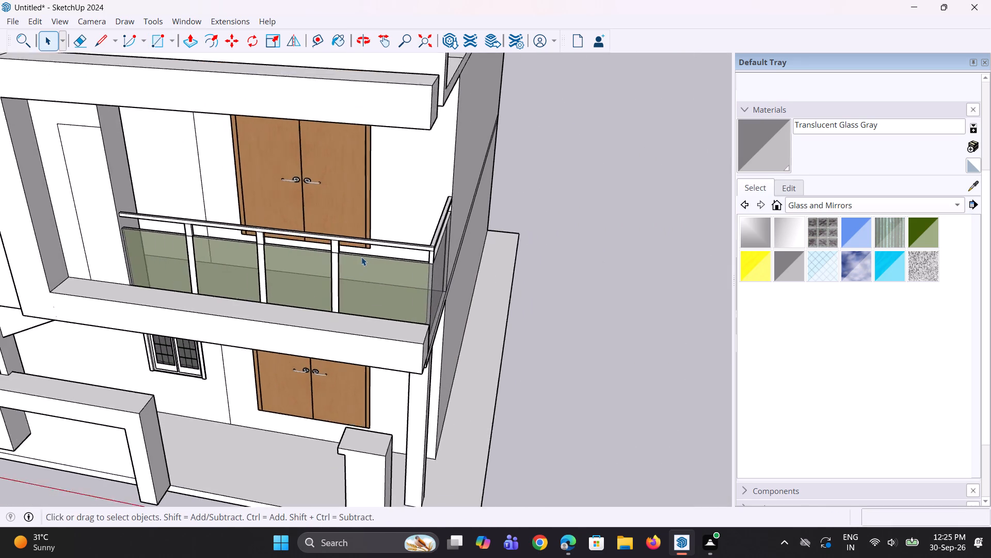
Examine the completed balcony railing, the whole front facade and the roof parapet beside the tower.
scroll(361, 257, "down", 2)
middle_click_drag(363, 257, 444, 237)
double_click(546, 276)
key("space")
scroll(438, 312, "up", 3)
middle_click_drag(434, 309, 435, 309)
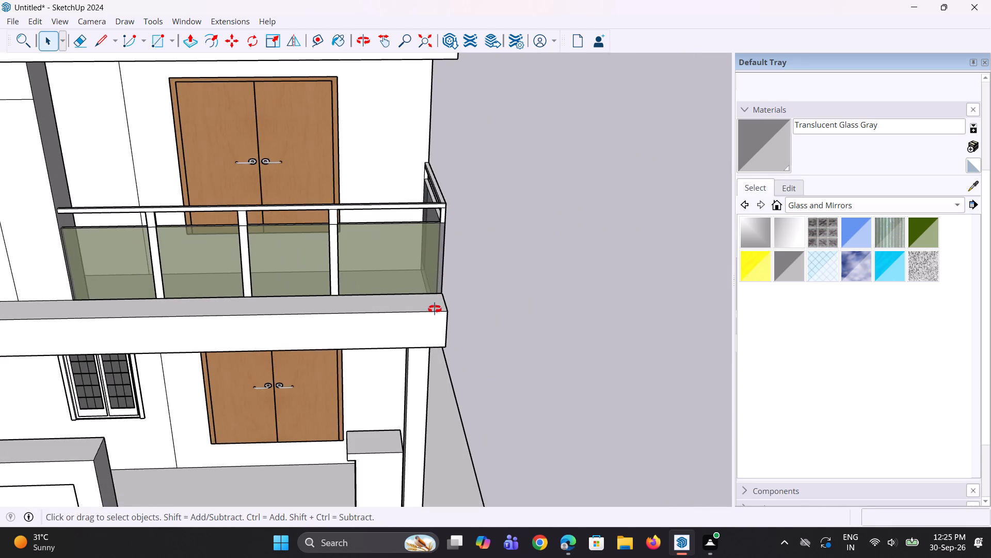
middle_click_drag(435, 309, 435, 276)
scroll(437, 318, "down", 8)
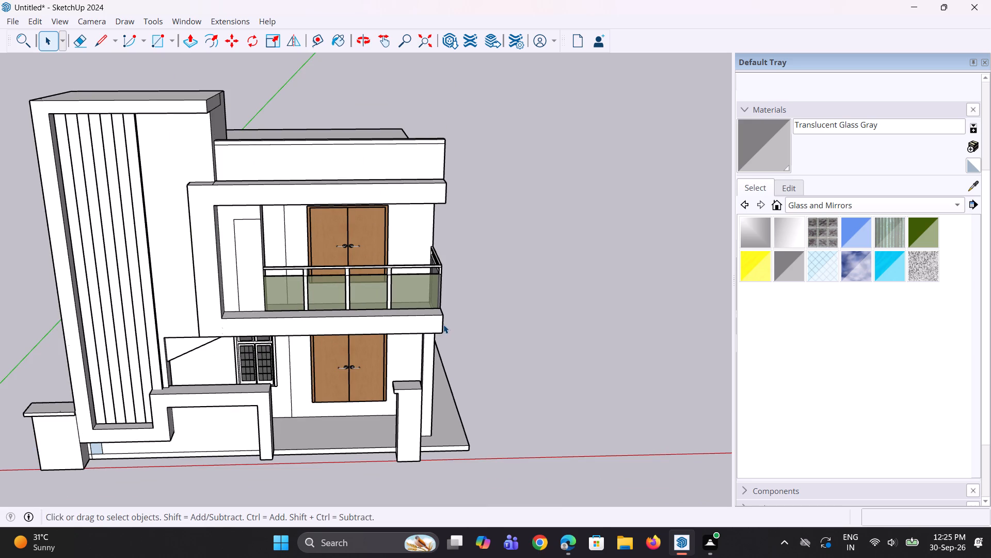
scroll(445, 366, "down", 2)
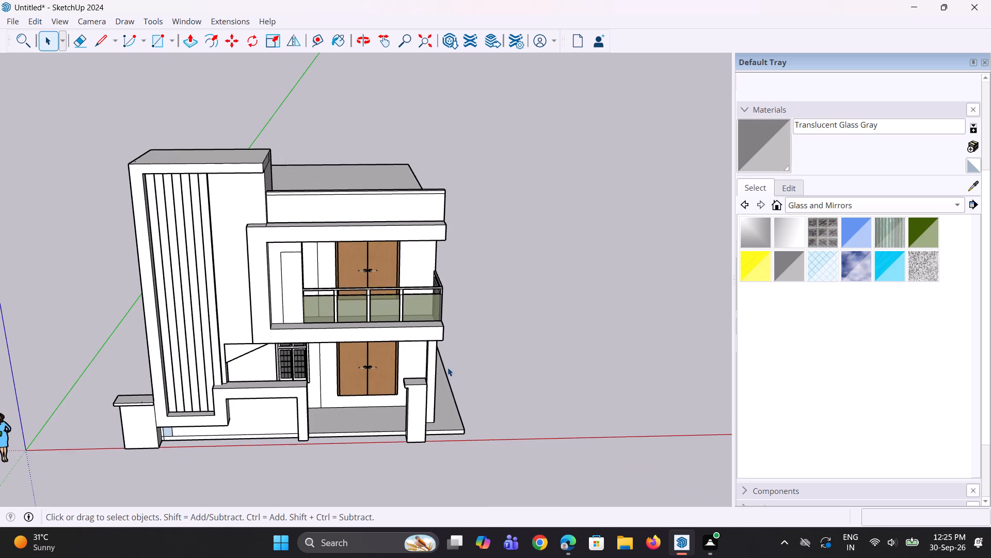
middle_click_drag(334, 331, 314, 248)
scroll(293, 199, "up", 3)
middle_click_drag(294, 218, 304, 244)
scroll(260, 185, "up", 4)
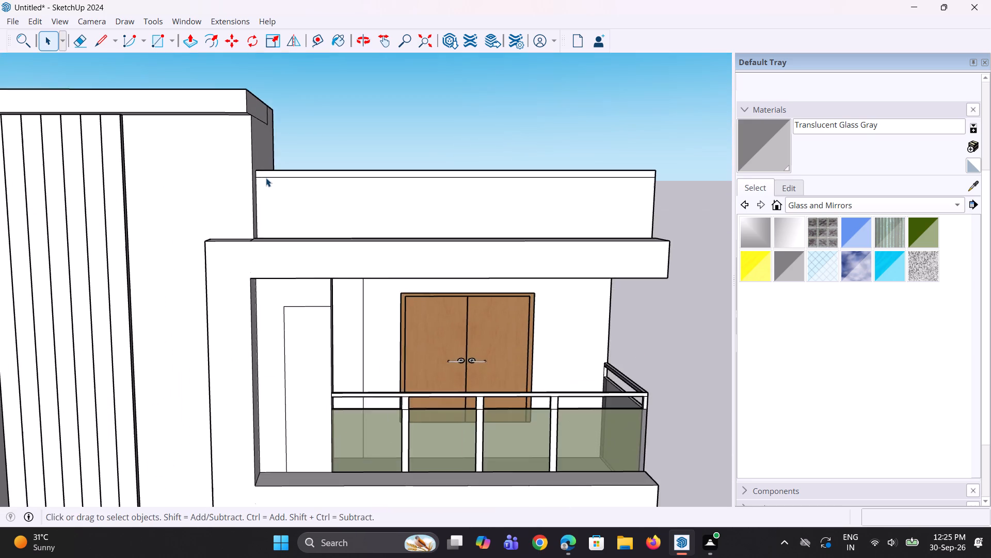
scroll(266, 178, "up", 3)
middle_click_drag(279, 178, 287, 177)
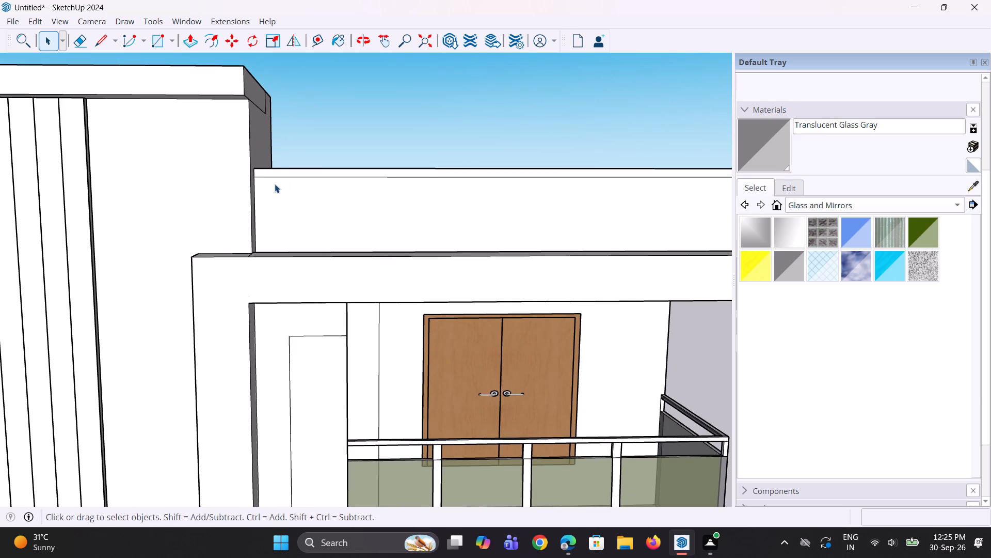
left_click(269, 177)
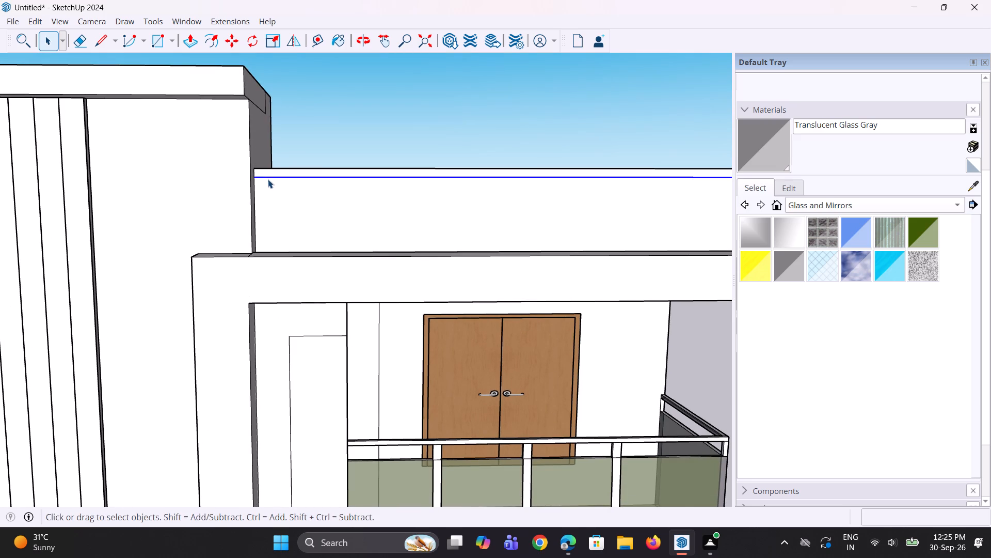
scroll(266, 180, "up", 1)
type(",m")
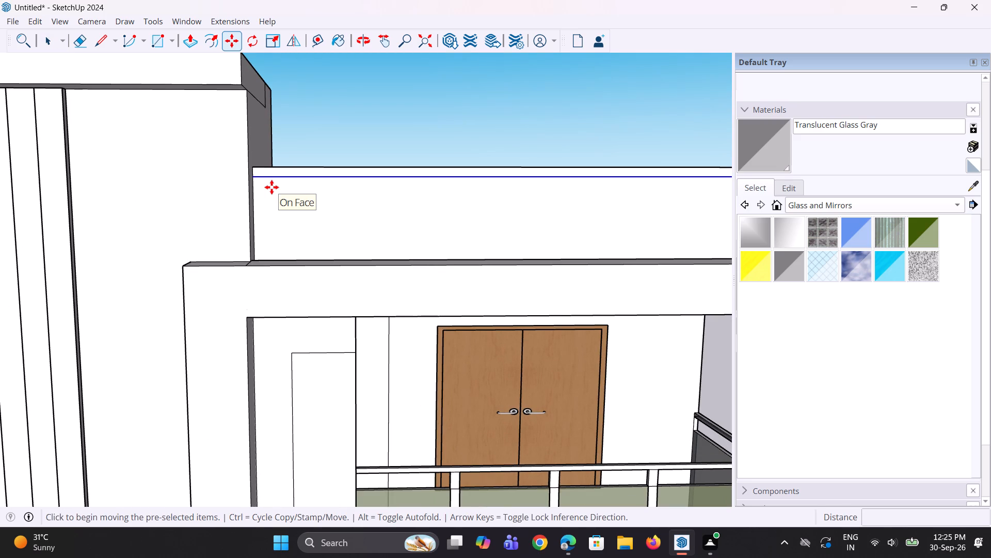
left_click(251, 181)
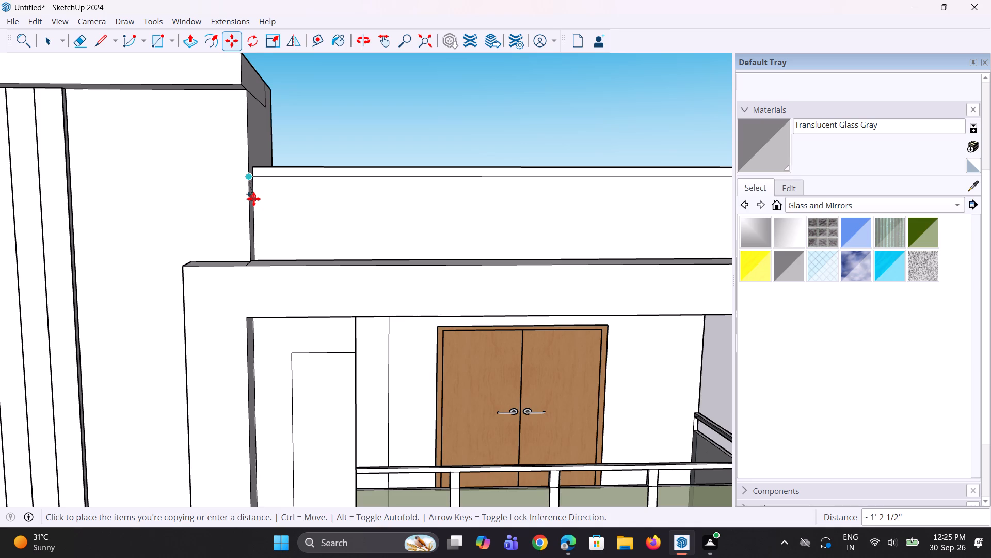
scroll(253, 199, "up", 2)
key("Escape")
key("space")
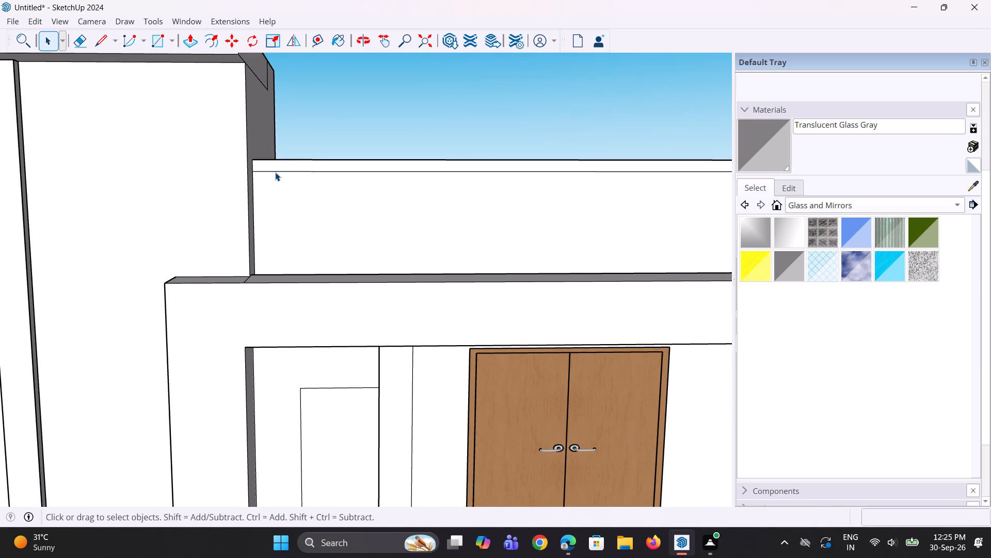
Copy the trim line on the roof parapet's front face about 5 3/16" straight down.
left_click(275, 172)
scroll(249, 190, "up", 3)
key("m")
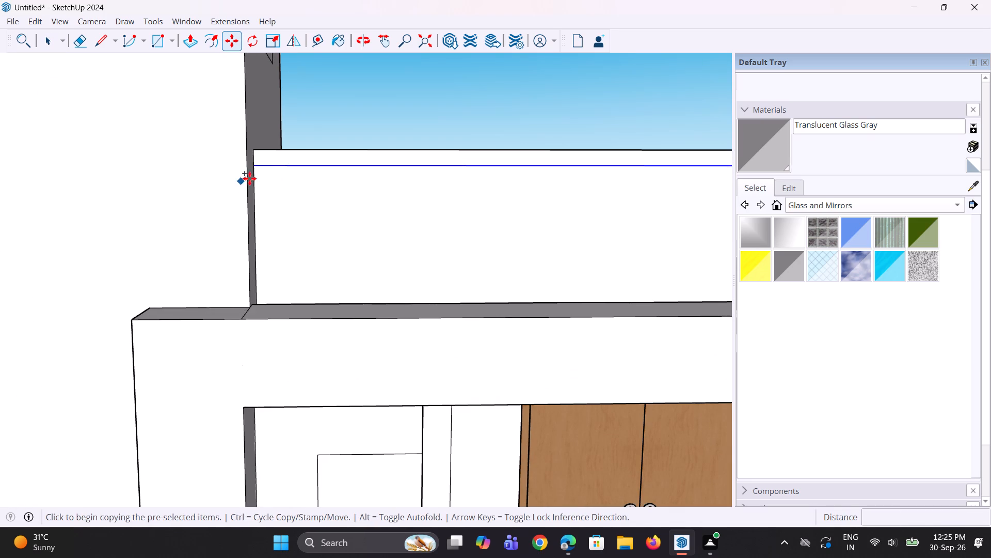
left_click(254, 170)
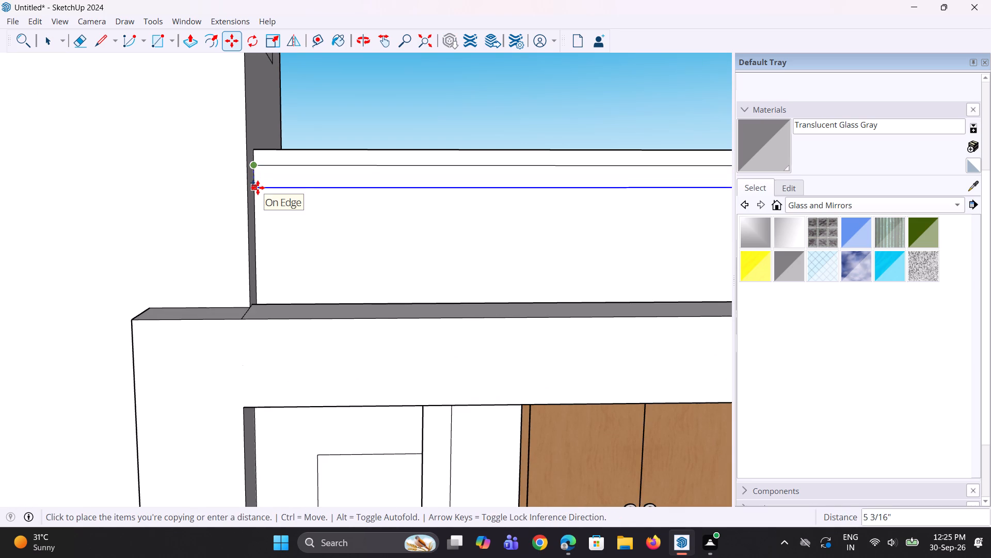
left_click(258, 188)
scroll(269, 219, "down", 10)
key("space")
key("space")
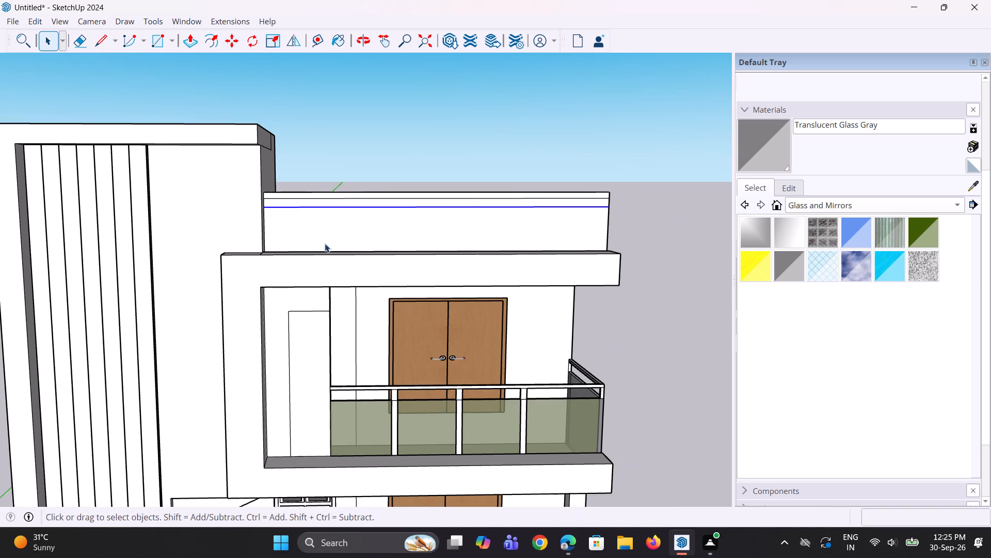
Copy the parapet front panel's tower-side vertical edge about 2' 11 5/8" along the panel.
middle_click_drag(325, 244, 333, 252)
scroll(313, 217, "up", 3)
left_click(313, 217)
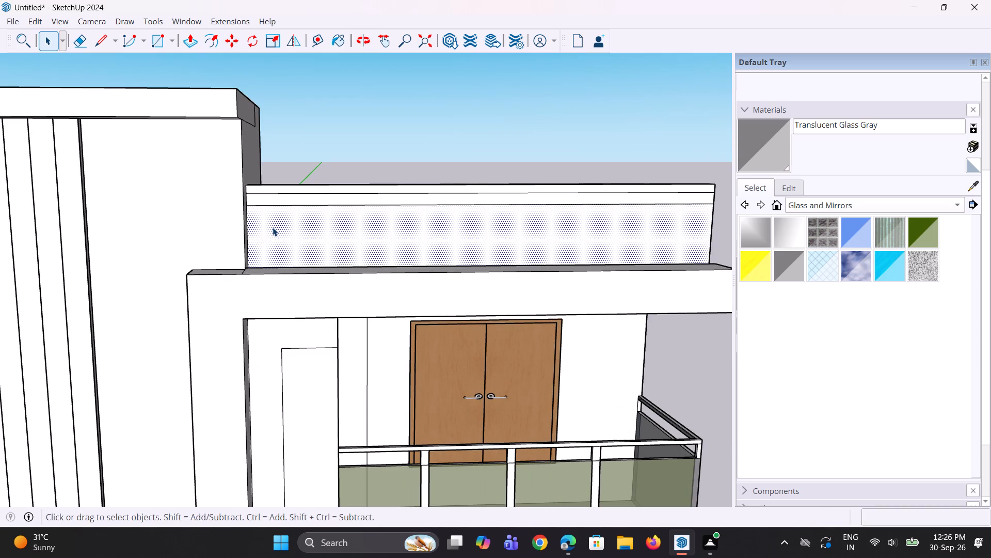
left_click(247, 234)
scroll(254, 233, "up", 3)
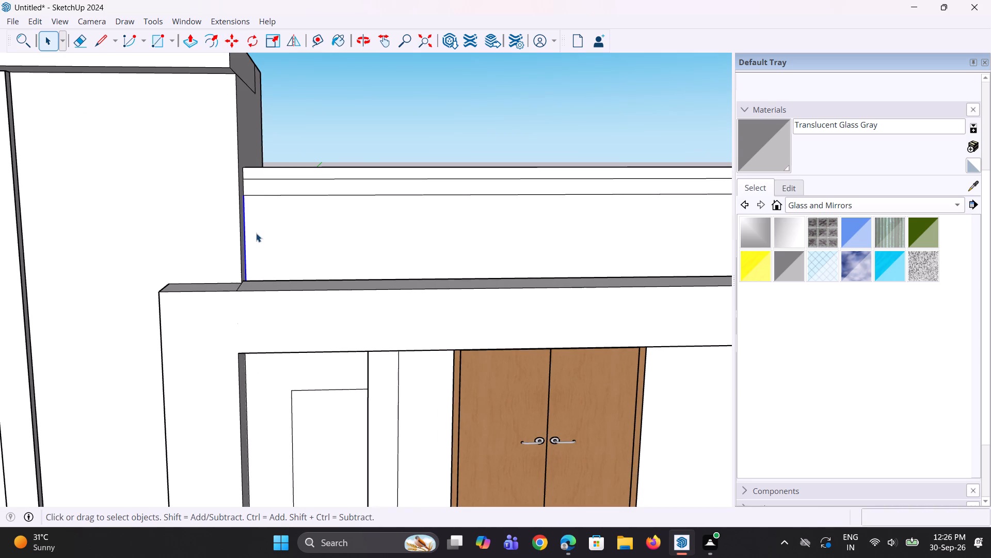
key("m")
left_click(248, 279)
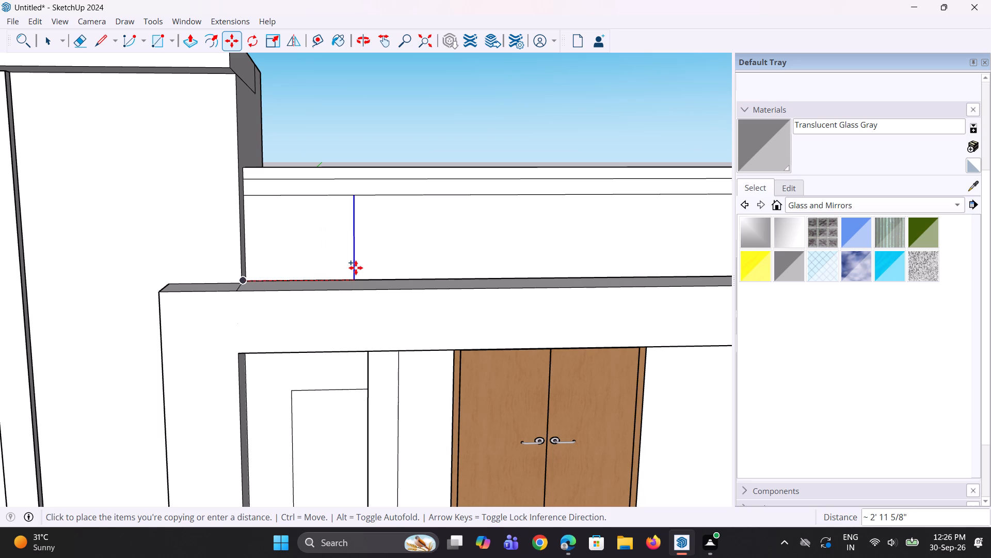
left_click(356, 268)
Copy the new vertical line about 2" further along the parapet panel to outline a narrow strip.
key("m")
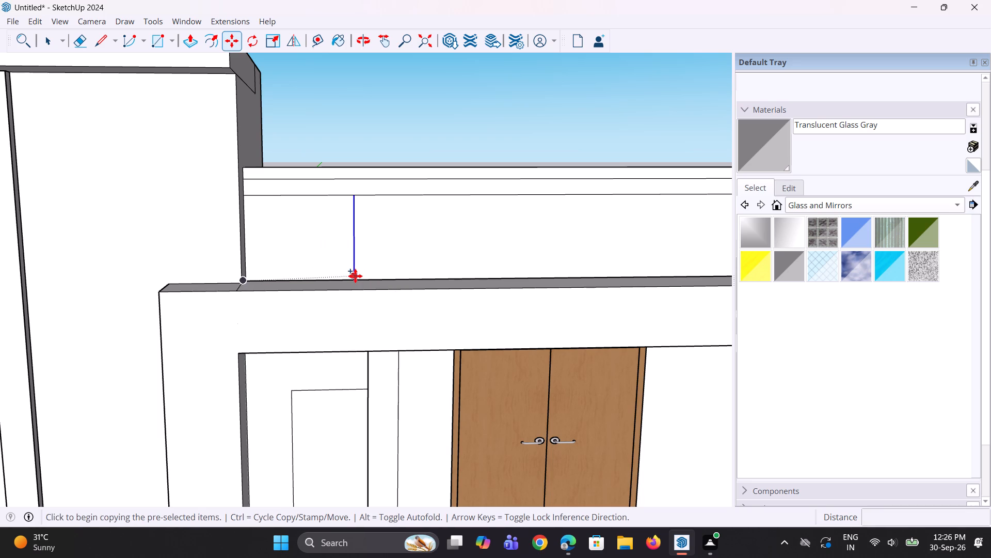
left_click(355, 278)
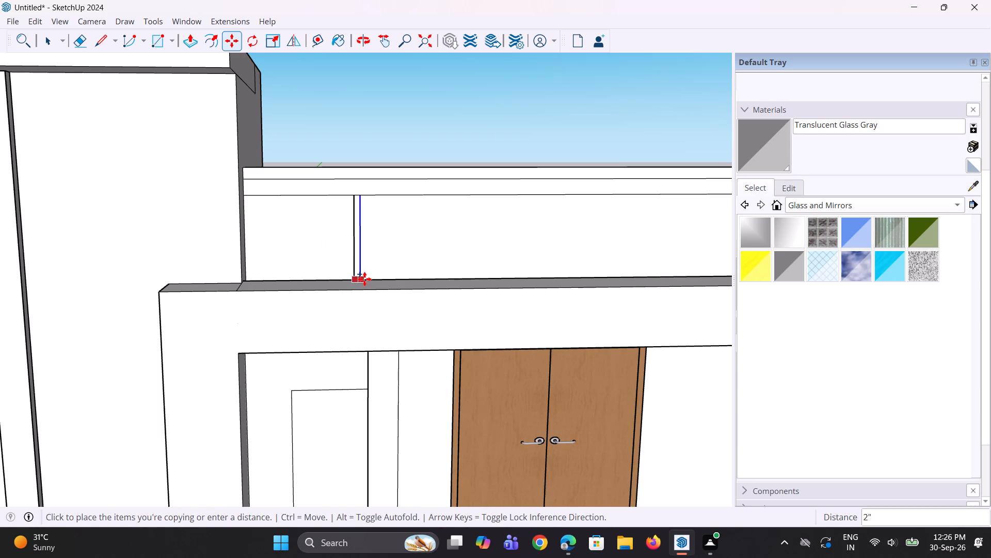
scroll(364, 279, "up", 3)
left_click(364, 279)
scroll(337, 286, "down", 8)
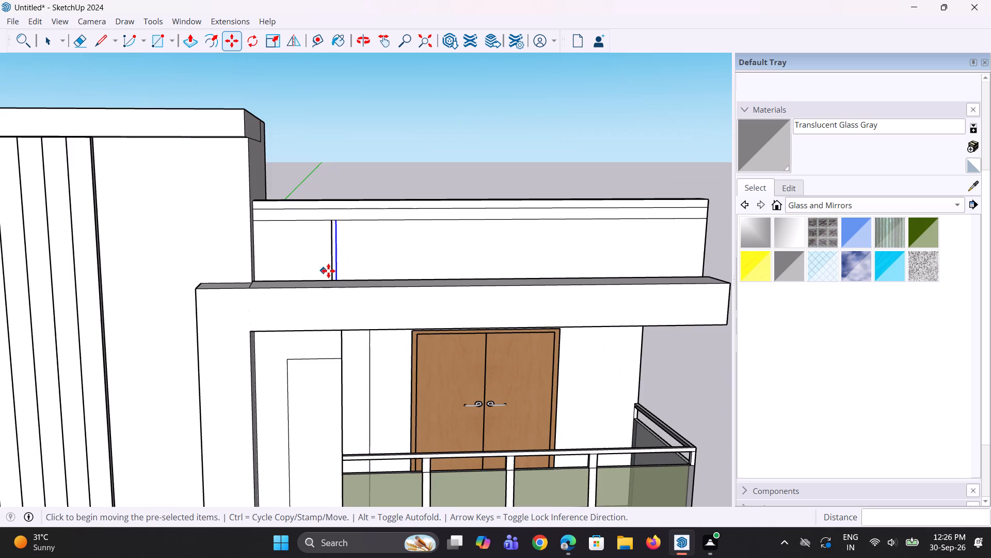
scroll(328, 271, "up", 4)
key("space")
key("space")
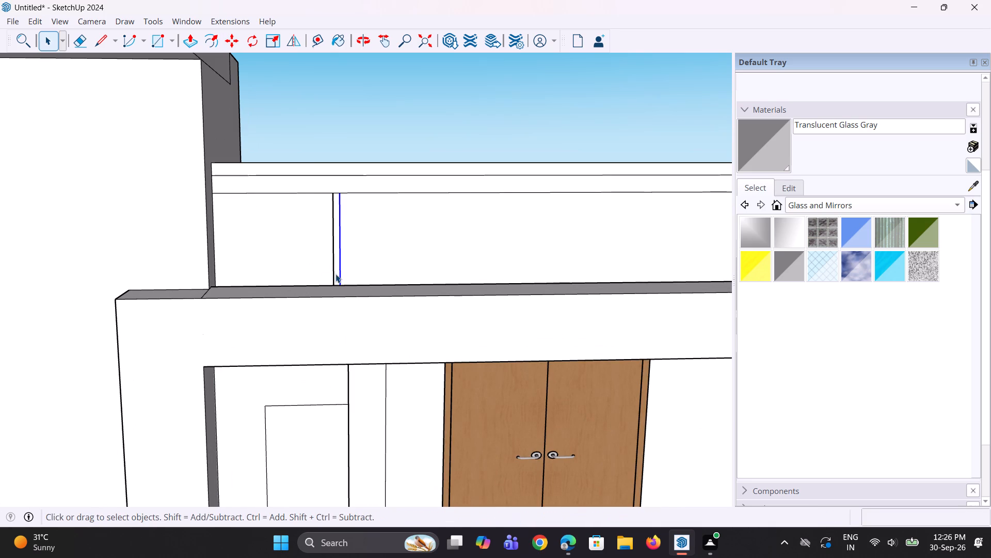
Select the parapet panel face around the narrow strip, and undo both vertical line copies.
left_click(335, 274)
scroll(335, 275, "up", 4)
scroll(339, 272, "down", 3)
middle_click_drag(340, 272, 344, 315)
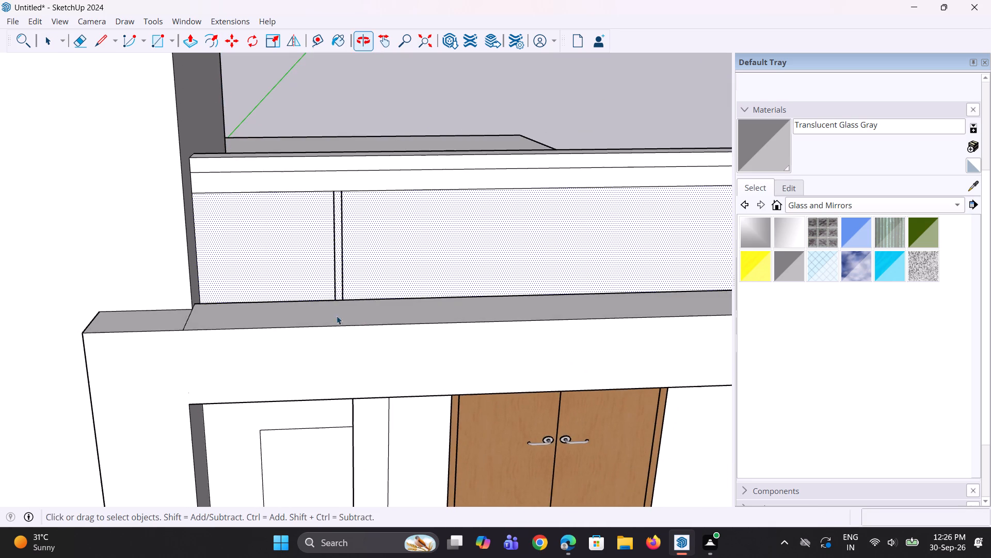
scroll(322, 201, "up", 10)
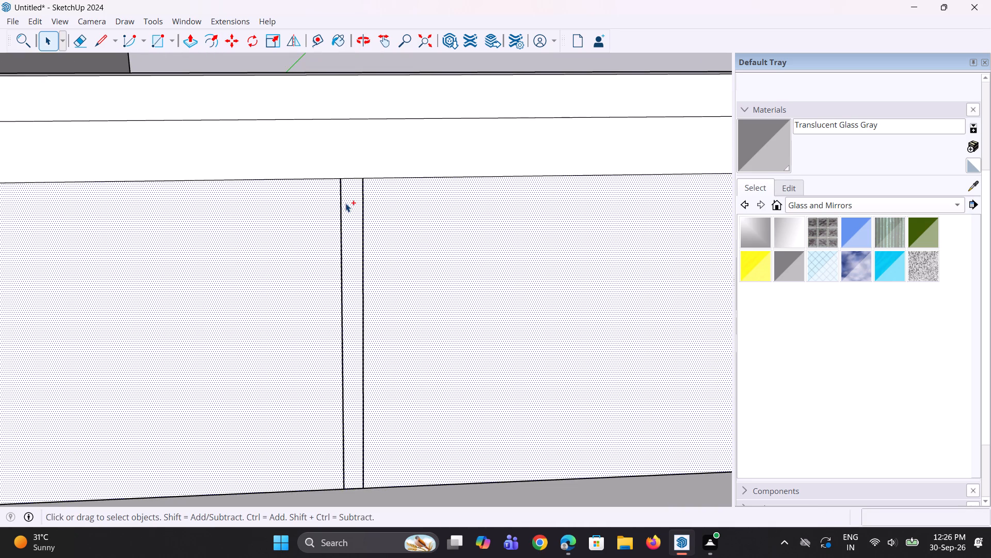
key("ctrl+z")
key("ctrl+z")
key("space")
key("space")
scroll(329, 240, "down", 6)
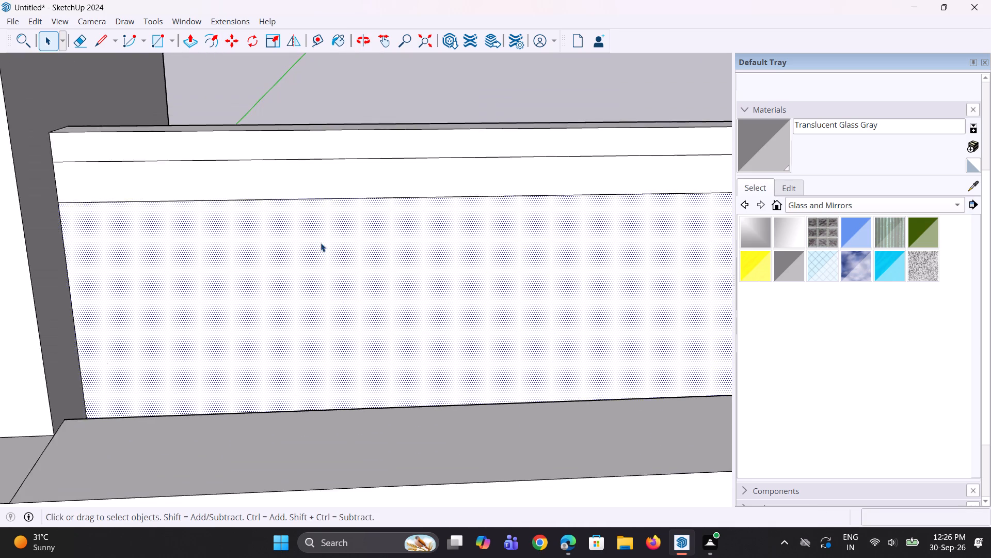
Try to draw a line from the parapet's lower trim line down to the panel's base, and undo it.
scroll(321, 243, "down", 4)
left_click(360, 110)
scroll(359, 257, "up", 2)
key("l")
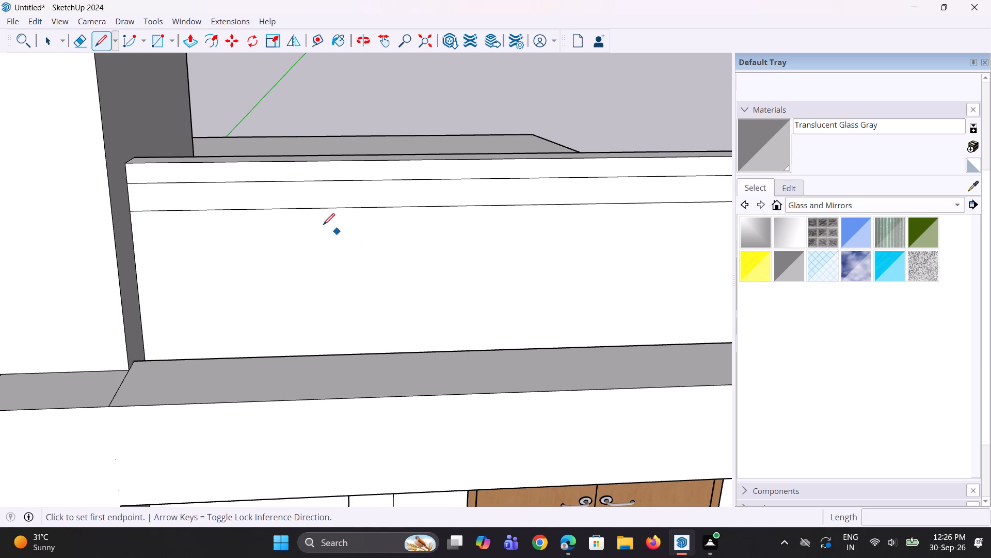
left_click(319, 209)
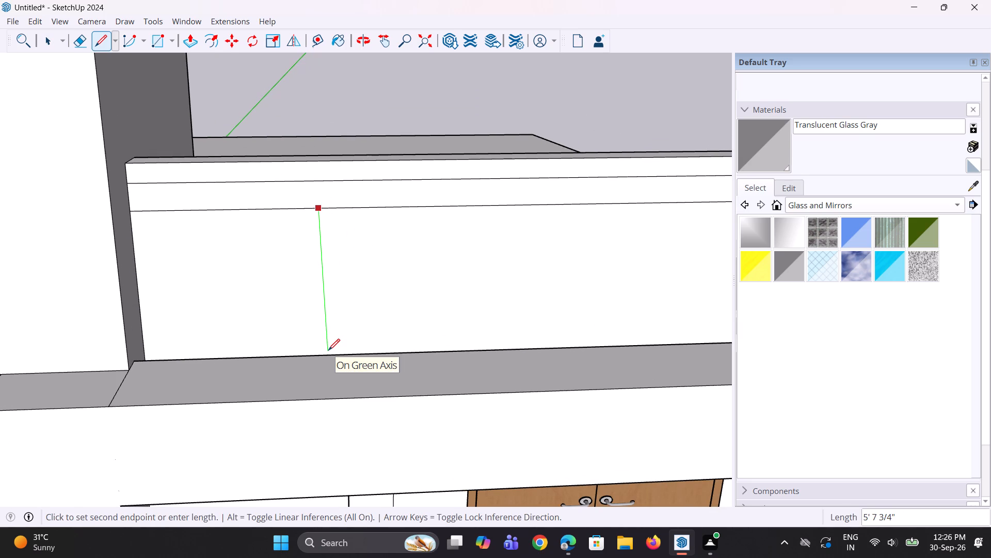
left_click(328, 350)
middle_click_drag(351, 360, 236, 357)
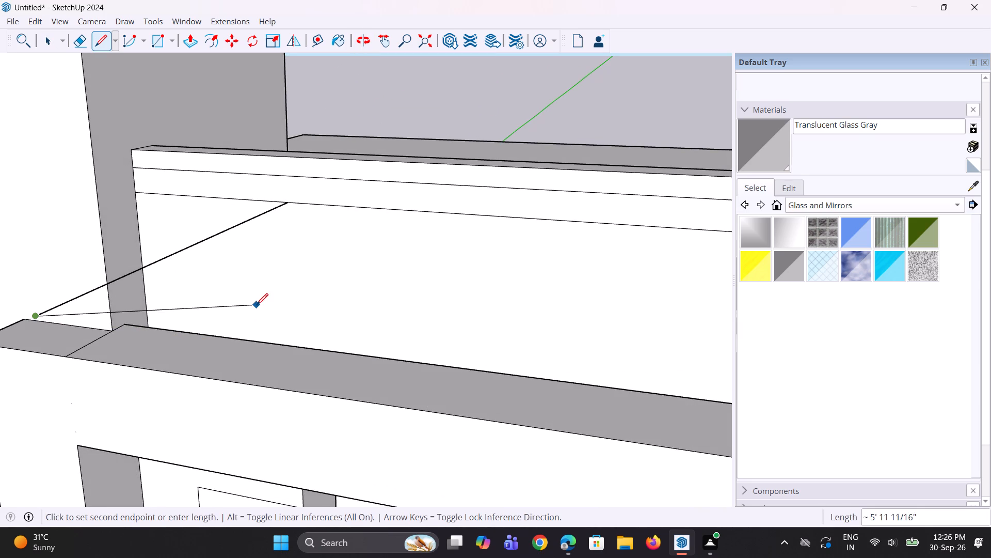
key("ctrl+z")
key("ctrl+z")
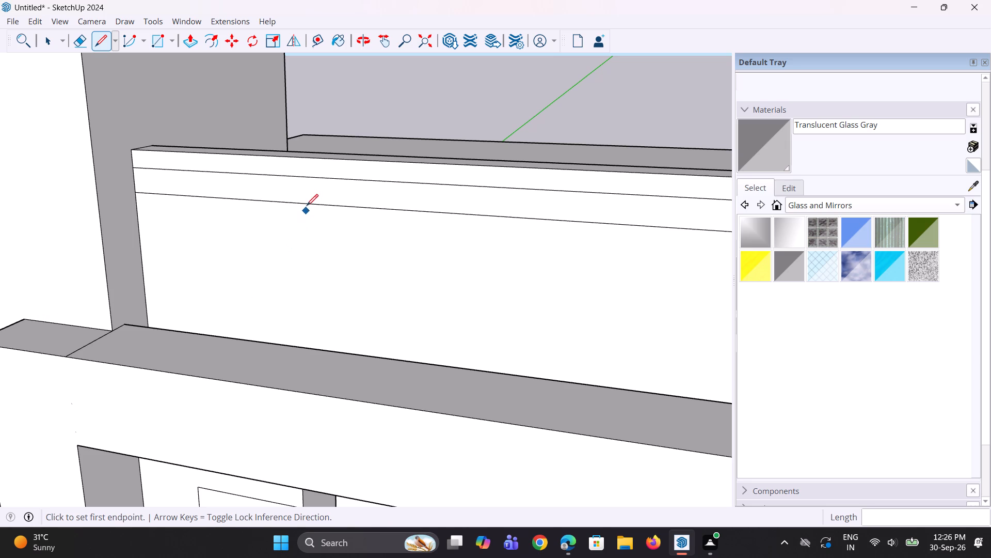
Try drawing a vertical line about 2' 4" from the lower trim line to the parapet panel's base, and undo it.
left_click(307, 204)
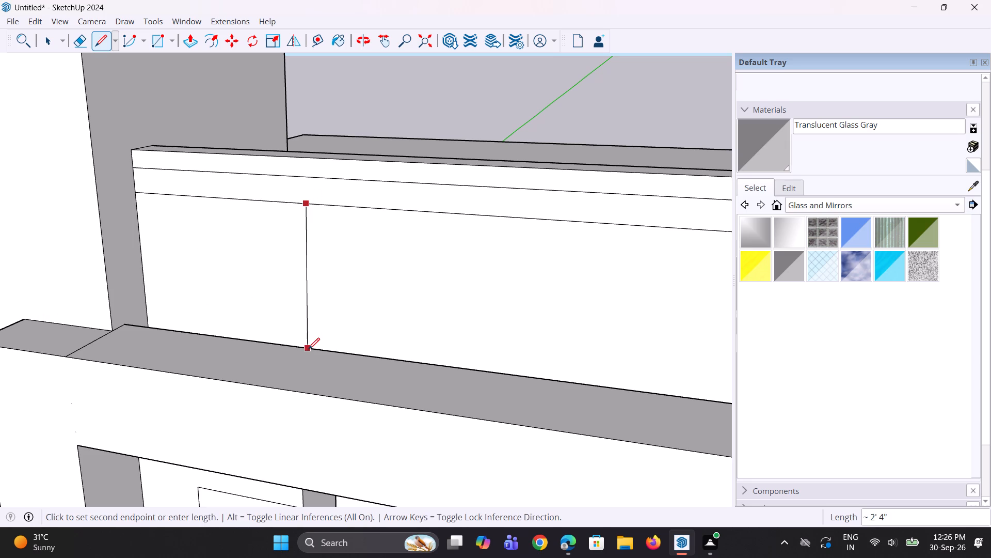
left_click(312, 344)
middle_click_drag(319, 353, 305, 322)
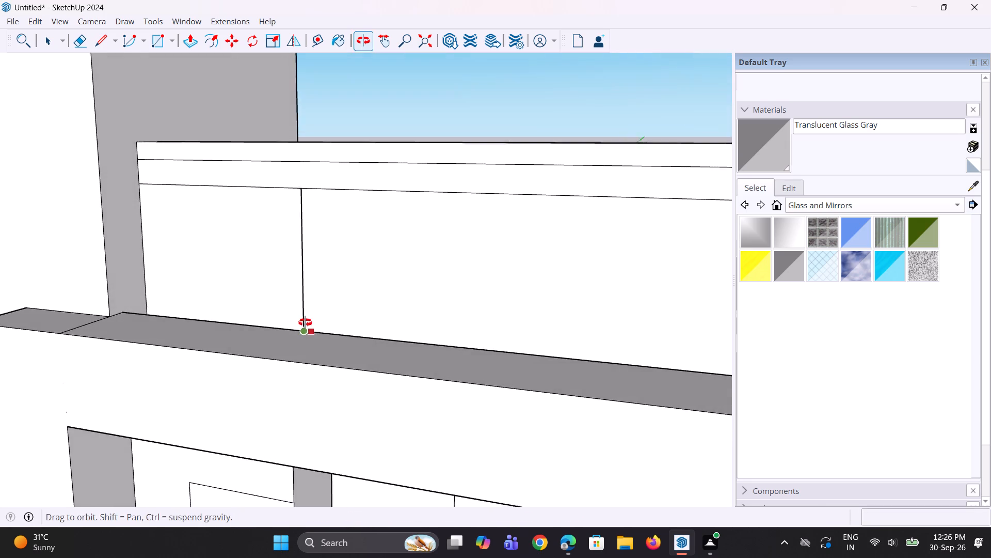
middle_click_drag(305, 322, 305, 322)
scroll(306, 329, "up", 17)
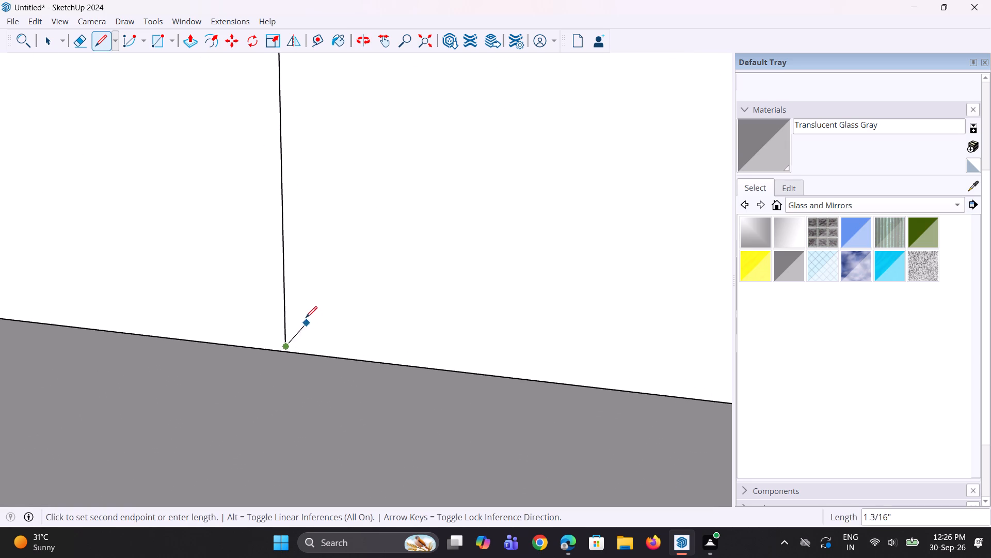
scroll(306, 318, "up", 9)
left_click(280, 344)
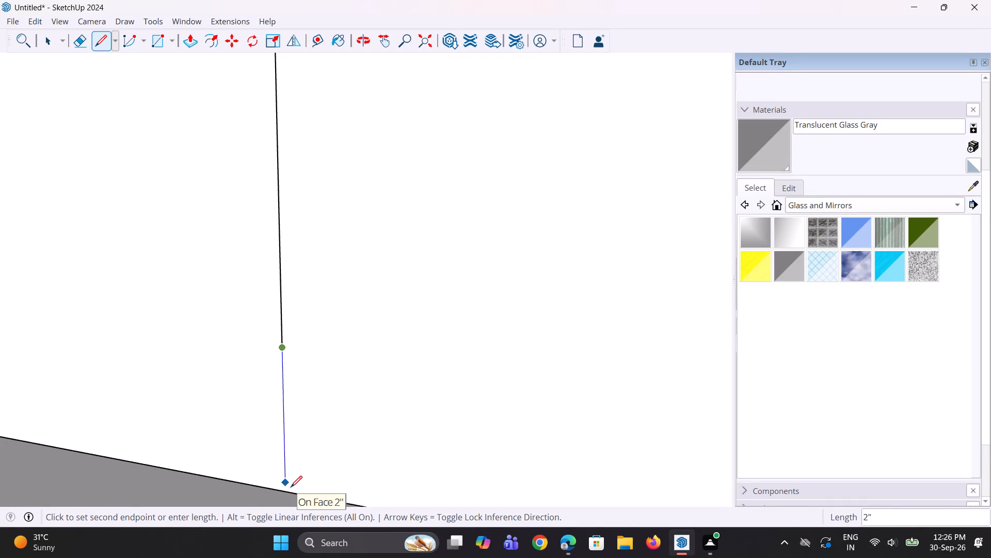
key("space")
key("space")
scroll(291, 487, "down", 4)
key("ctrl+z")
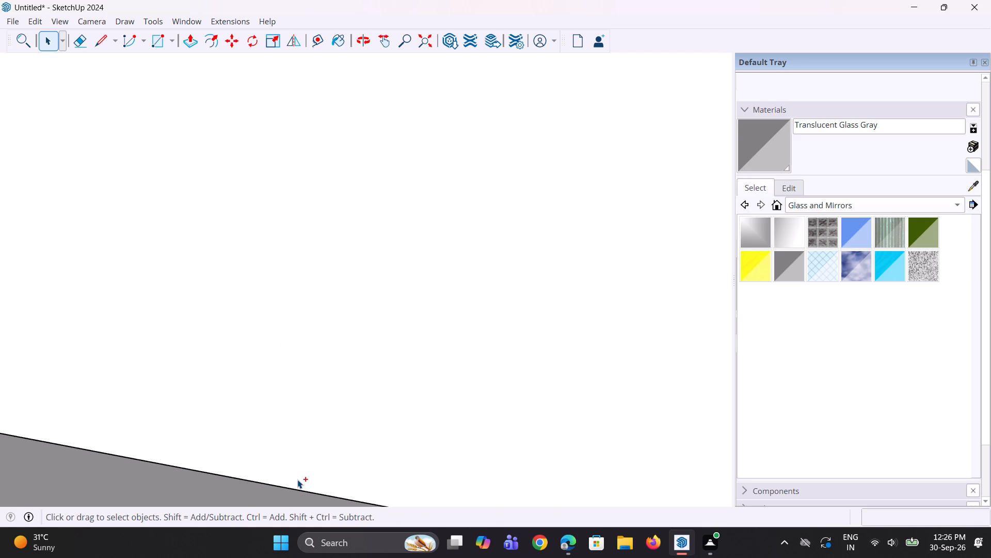
Draw a vertical rectangle about 3 1/8" by 2' 4 1/4" on the parapet panel, starting from the lower trim line.
scroll(297, 467, "down", 20)
scroll(297, 467, "down", 8)
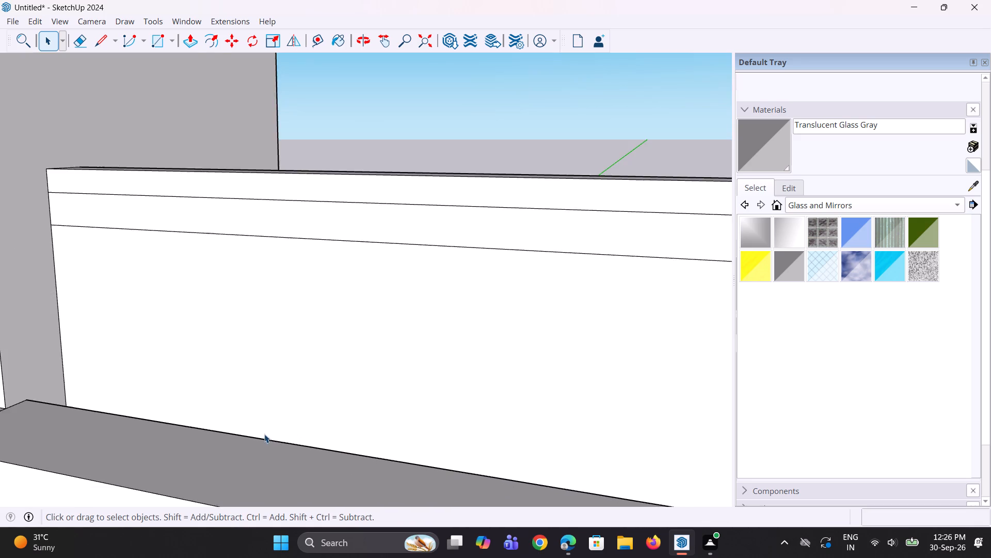
scroll(264, 434, "down", 1)
middle_click_drag(265, 434, 295, 430)
key("r")
scroll(301, 421, "up", 4)
middle_click_drag(300, 412, 301, 390)
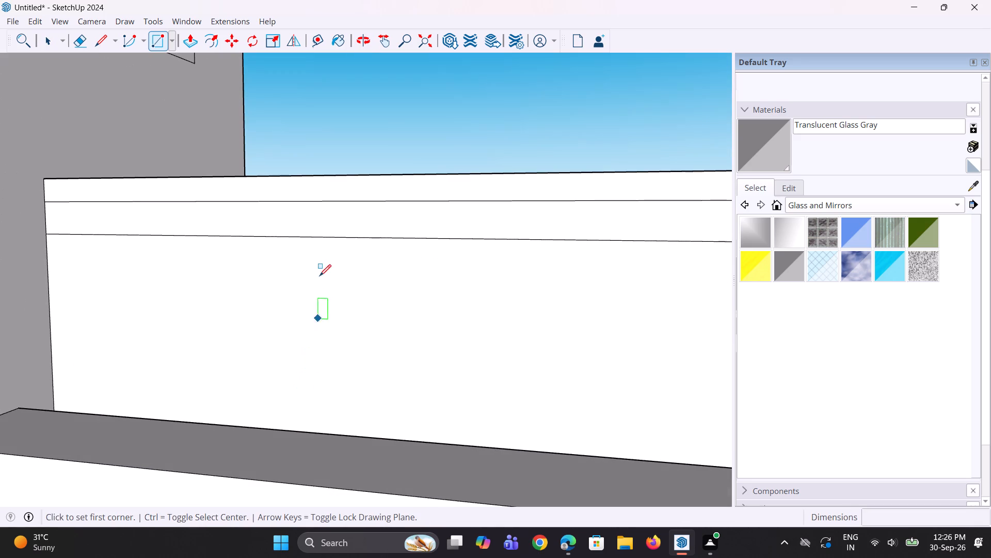
left_click(292, 237)
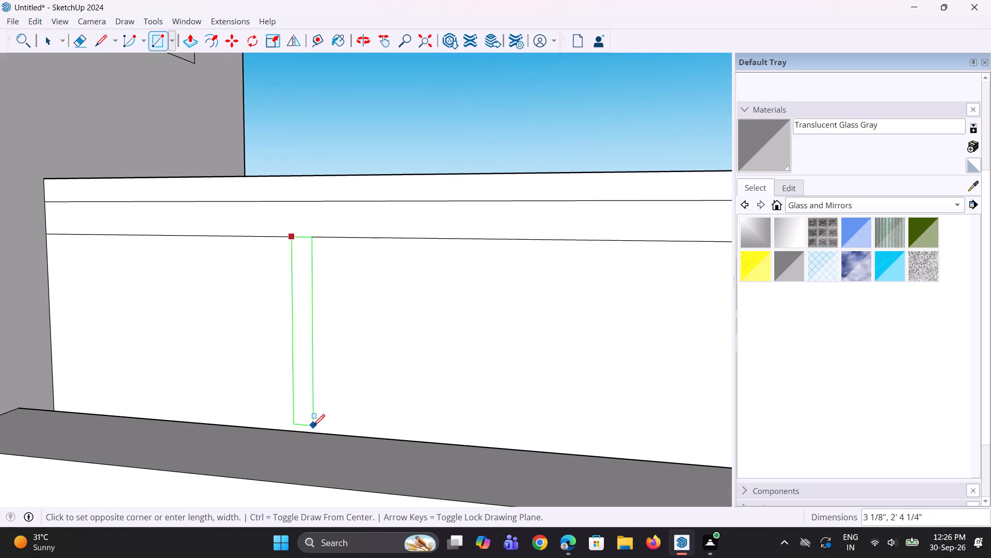
left_click(313, 426)
Move the bottom edge of the narrow vertical strip down about 5/16" toward the parapet panel's base.
middle_click_drag(323, 444, 257, 417)
scroll(256, 414, "up", 5)
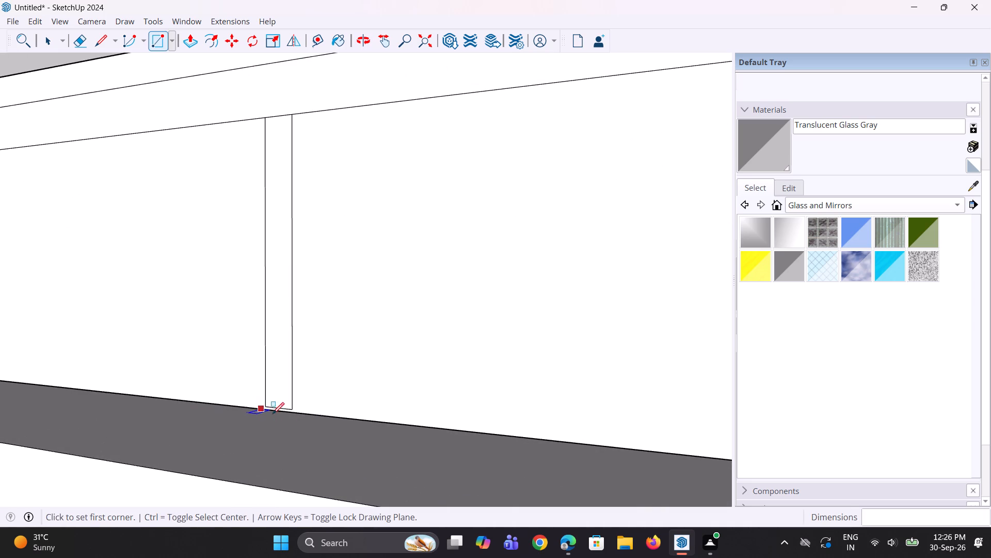
key("space")
scroll(298, 418, "up", 1)
left_click(286, 408)
scroll(284, 408, "up", 3)
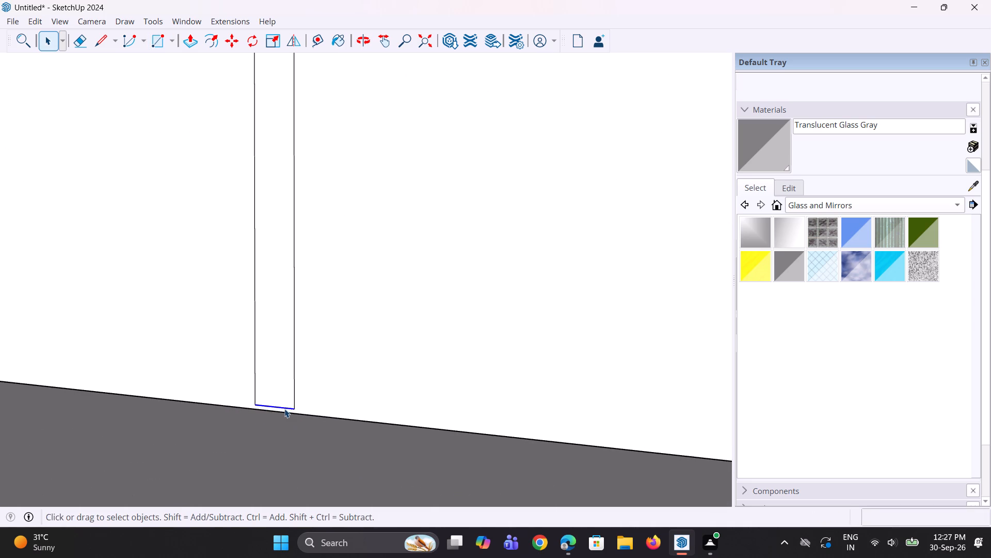
key("m")
left_click(297, 409)
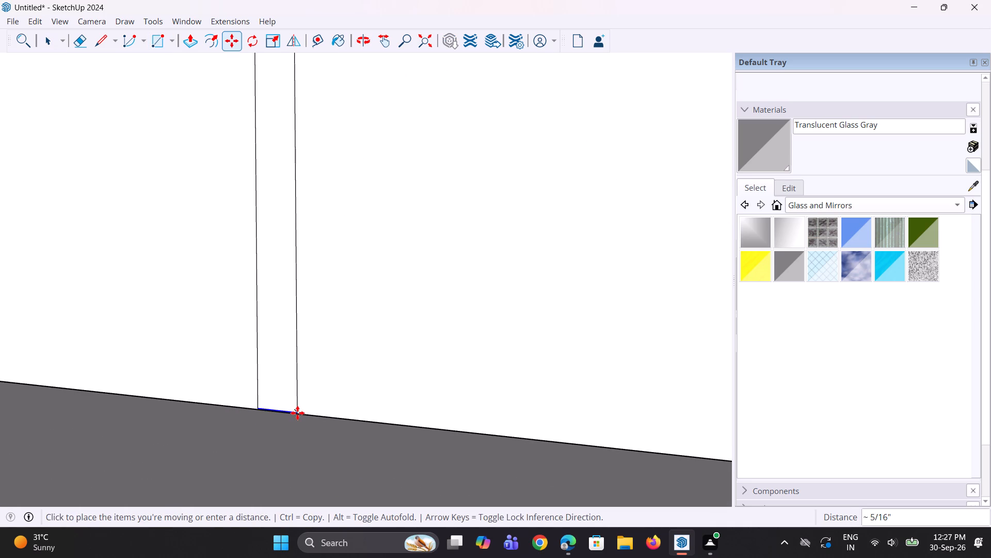
left_click(297, 413)
Move the strip's bottom edge down about 1' 1 15/16" to the parapet panel's true base line behind the front beam.
scroll(263, 430, "down", 4)
middle_click_drag(259, 433, 289, 430)
middle_click_drag(319, 416, 222, 420)
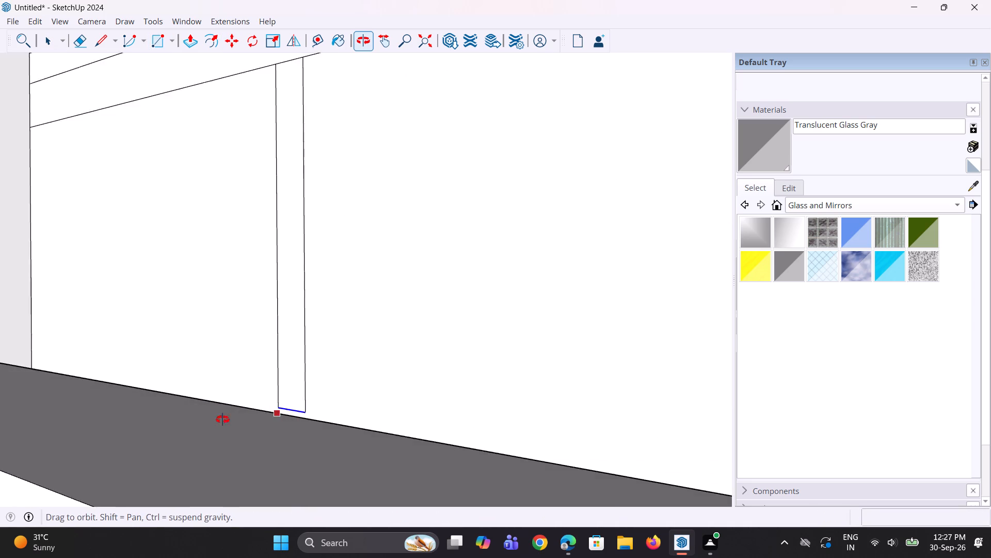
middle_click_drag(222, 420, 137, 404)
scroll(237, 426, "up", 2)
left_click(324, 409)
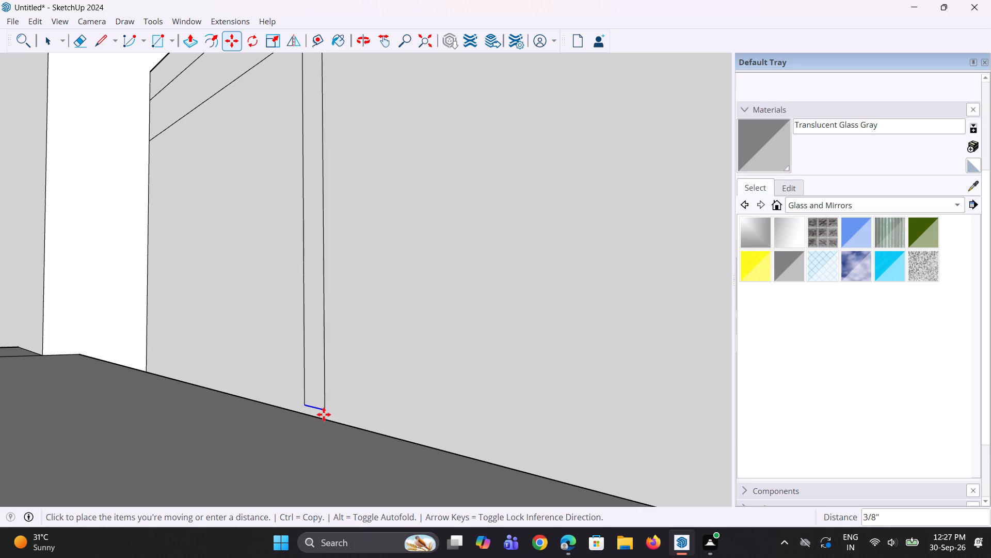
key("Escape")
scroll(302, 453, "down", 8)
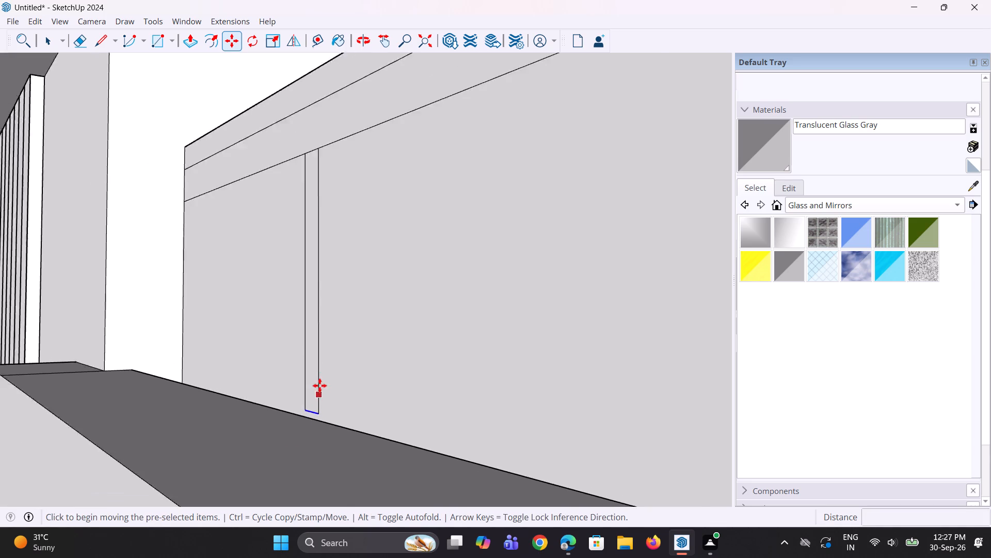
scroll(319, 385, "down", 19)
middle_click_drag(311, 294, 280, 409)
scroll(305, 404, "up", 5)
middle_click_drag(320, 362, 273, 364)
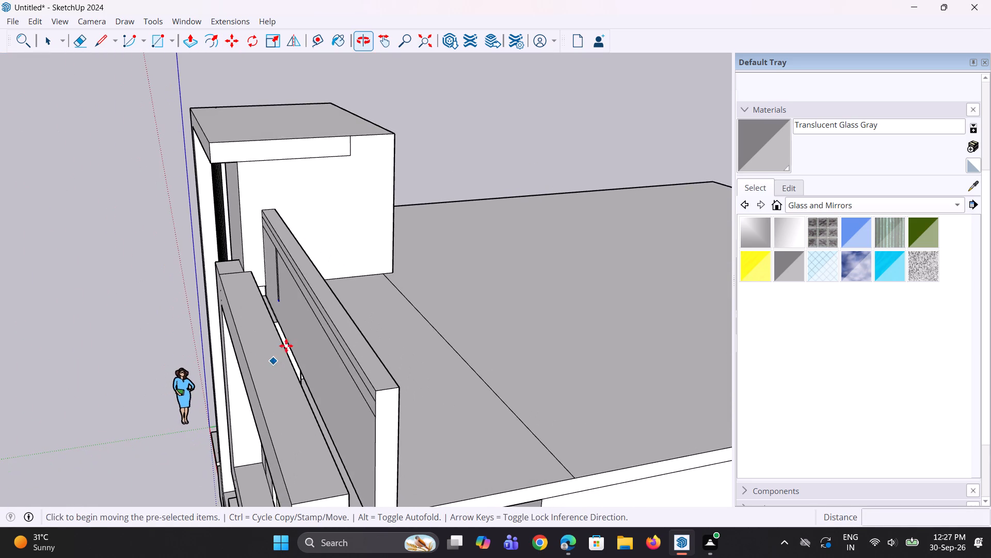
scroll(290, 331, "up", 12)
scroll(273, 290, "up", 3)
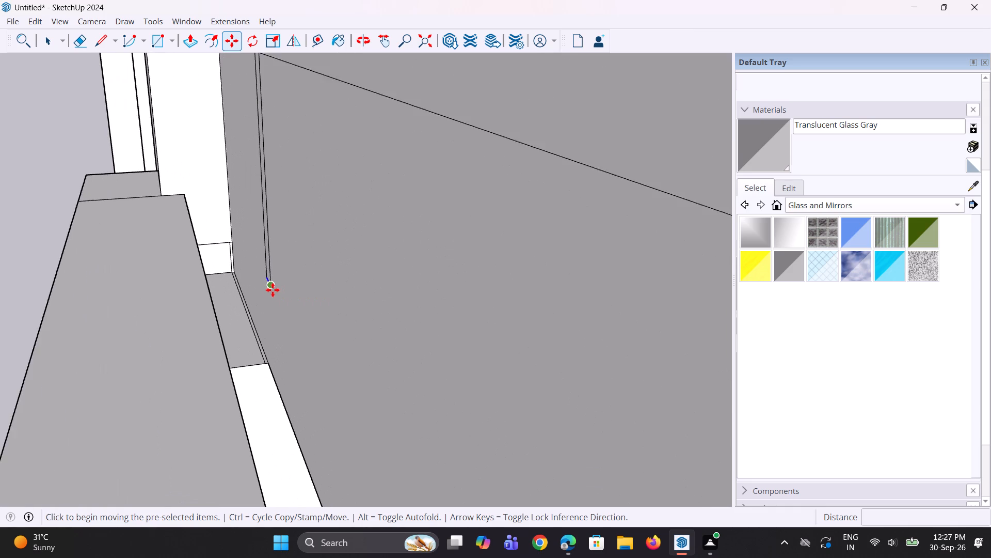
left_click(270, 286)
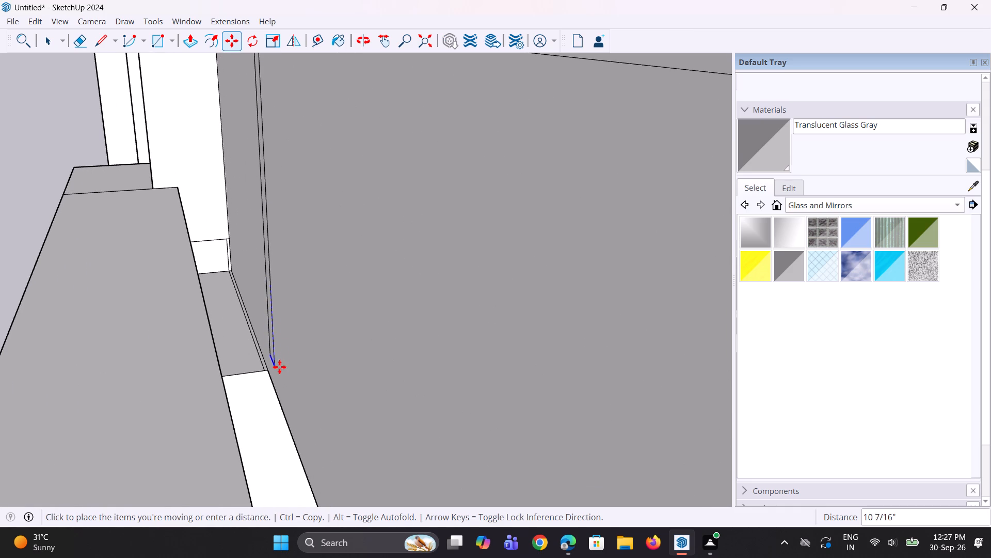
left_click(277, 388)
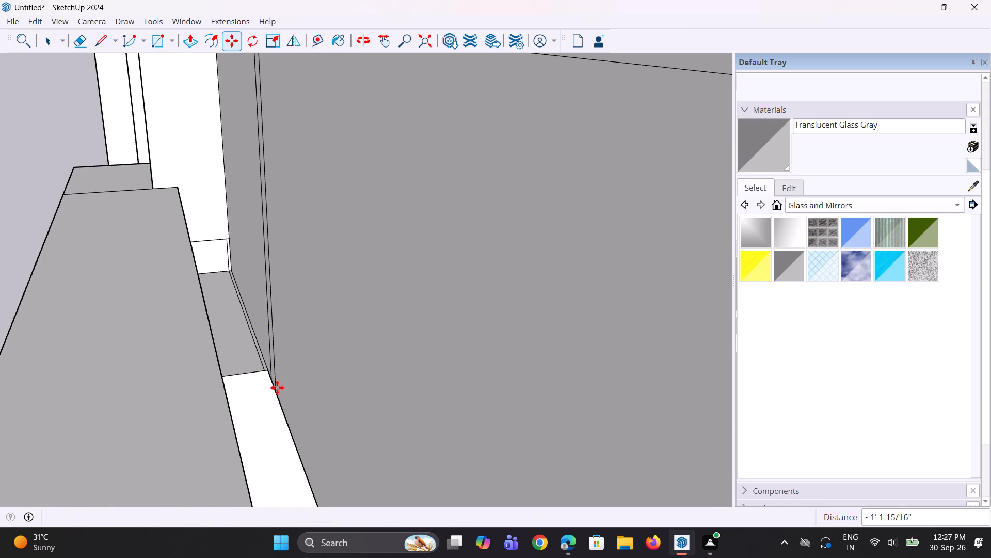
Copy the vertical strip about 4' 3 7/16" along the parapet's lower trim line and array it into three equally spaced copies.
scroll(286, 425, "down", 5)
middle_click_drag(289, 421, 352, 402)
scroll(325, 340, "down", 3)
key("space")
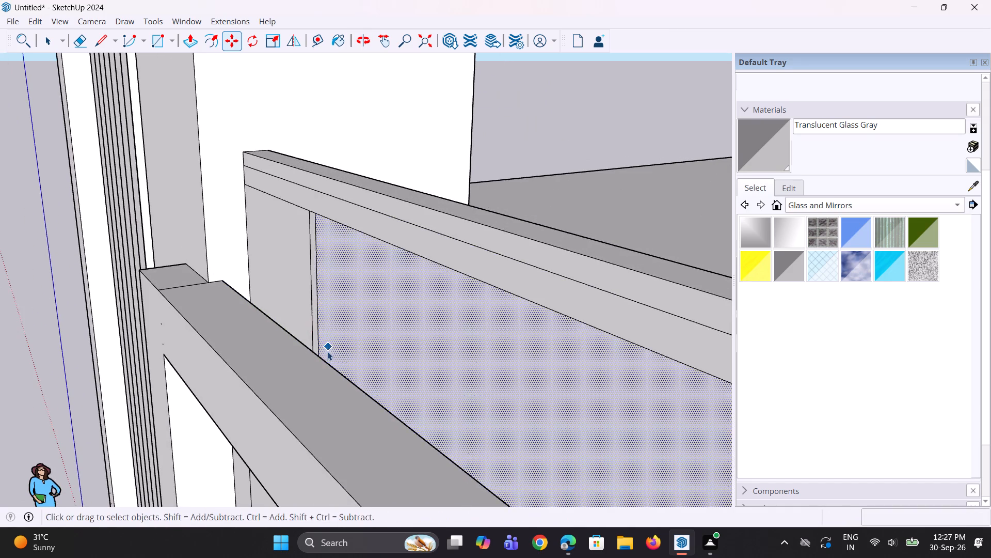
key("space")
middle_click_drag(329, 352, 382, 375)
left_click(340, 296)
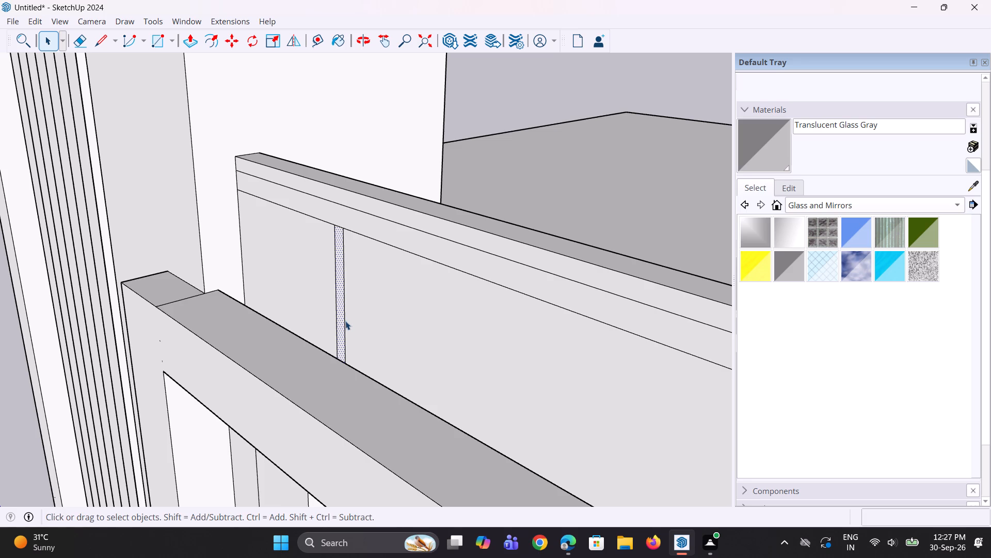
key("m")
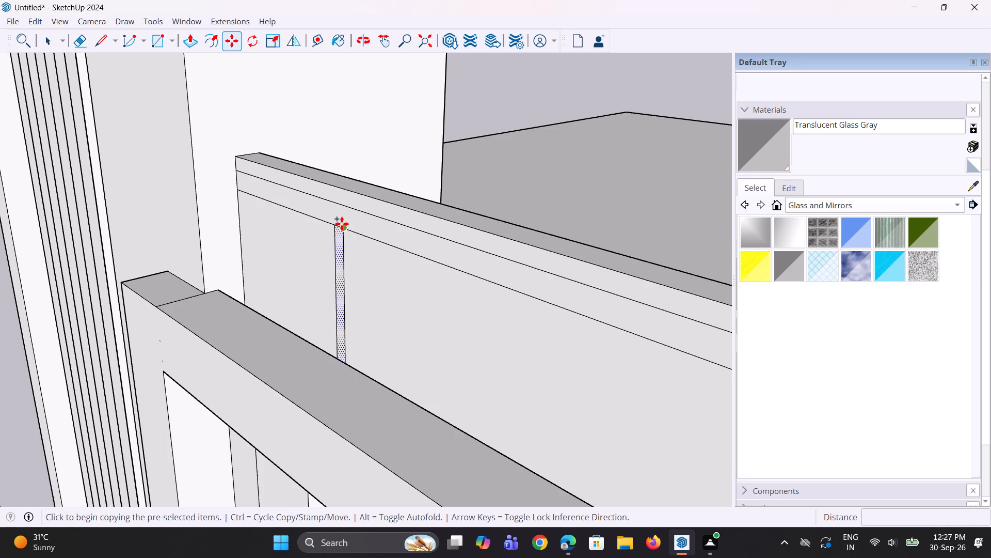
left_click(342, 224)
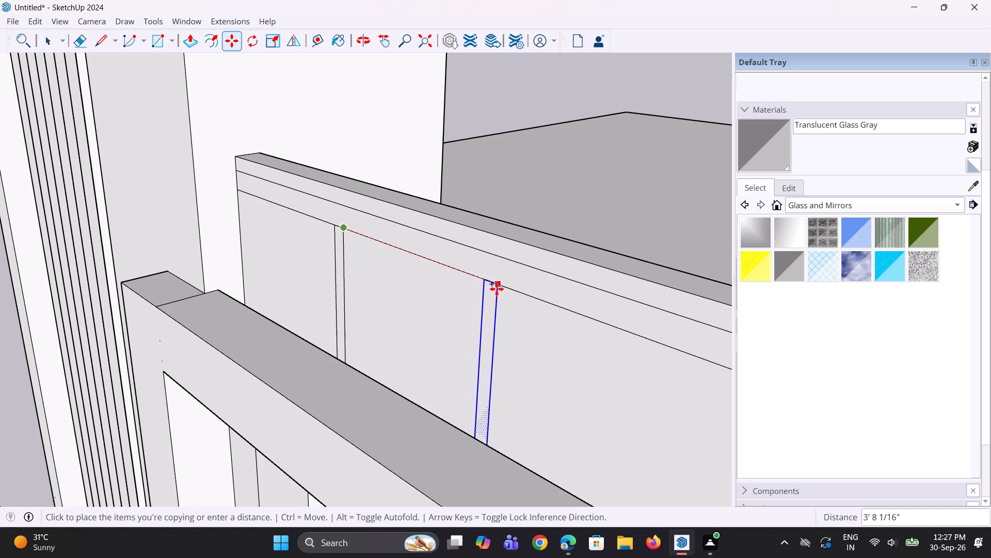
left_click(529, 302)
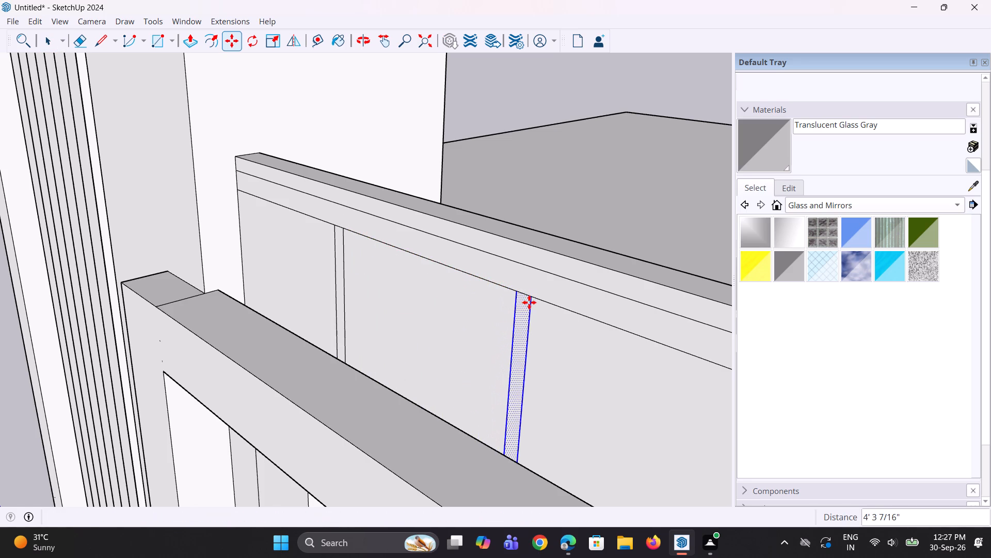
scroll(521, 305, "down", 14)
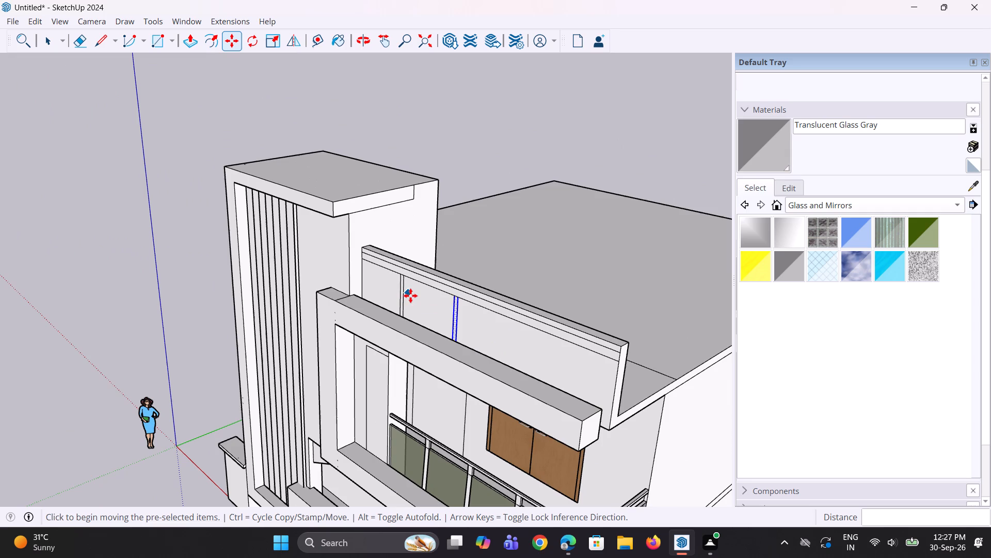
key("asterisk")
key("3")
key("Return")
scroll(458, 308, "down", 4)
middle_click_drag(464, 308, 497, 316)
key("space")
key("space")
Push the band between the parapet's two trim lines 7 5/16" through the wall thickness.
middle_click_drag(486, 314, 515, 320)
scroll(461, 293, "up", 2)
middle_click_drag(442, 289, 452, 316)
scroll(452, 322, "up", 1)
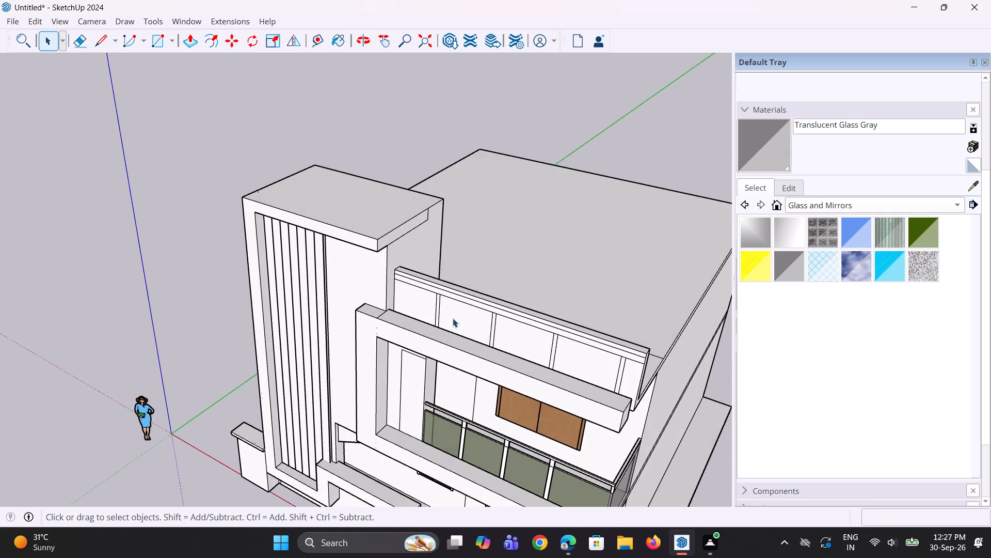
scroll(453, 318, "up", 1)
middle_click_drag(457, 313, 472, 314)
scroll(468, 312, "down", 4)
middle_click_drag(471, 305, 398, 297)
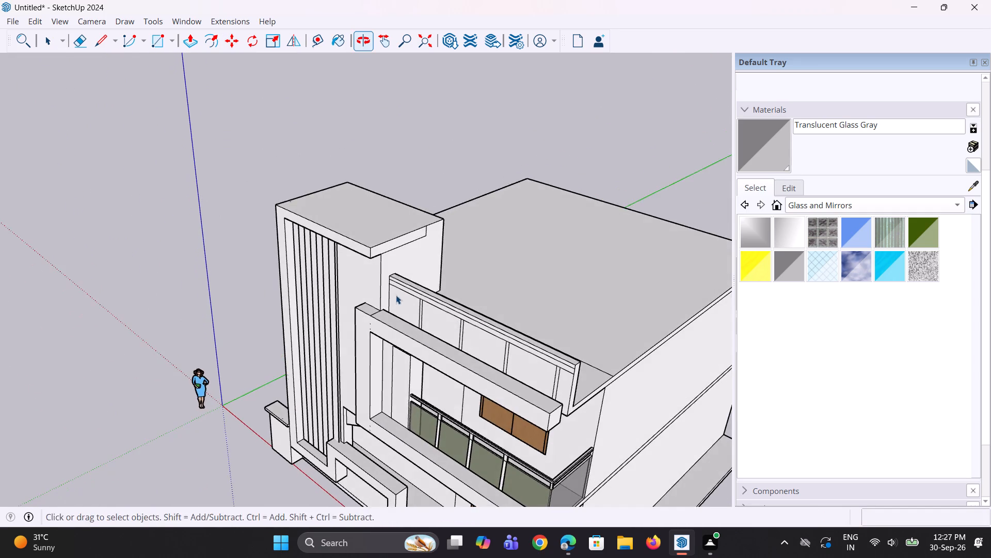
scroll(473, 335, "up", 1)
middle_click_drag(473, 335, 475, 315)
scroll(501, 325, "up", 3)
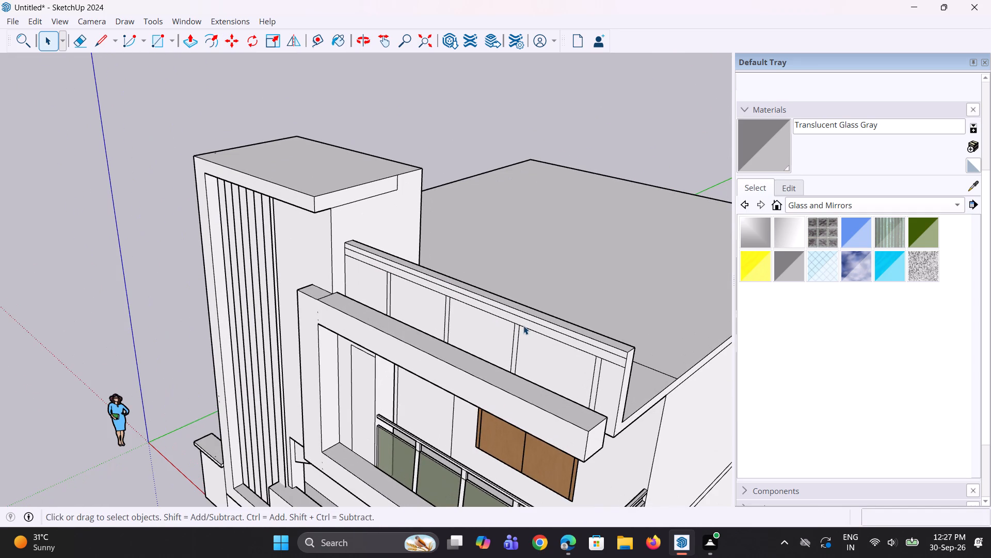
key("p")
left_click(536, 324)
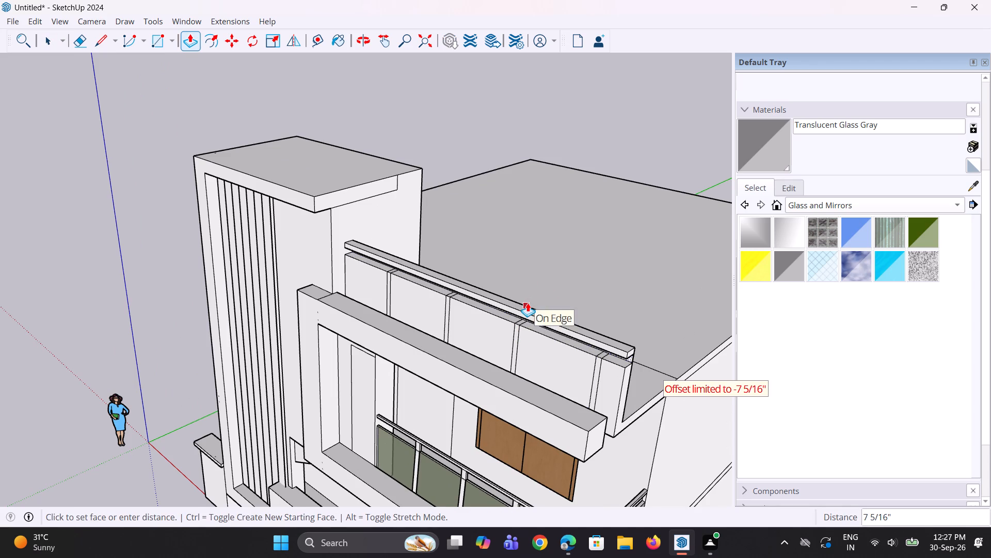
left_click(528, 303)
Erase the leftover rear face closing the gap under the parapet's top rail.
middle_click_drag(518, 326, 568, 271)
scroll(520, 284, "down", 1)
middle_click_drag(518, 282, 127, 286)
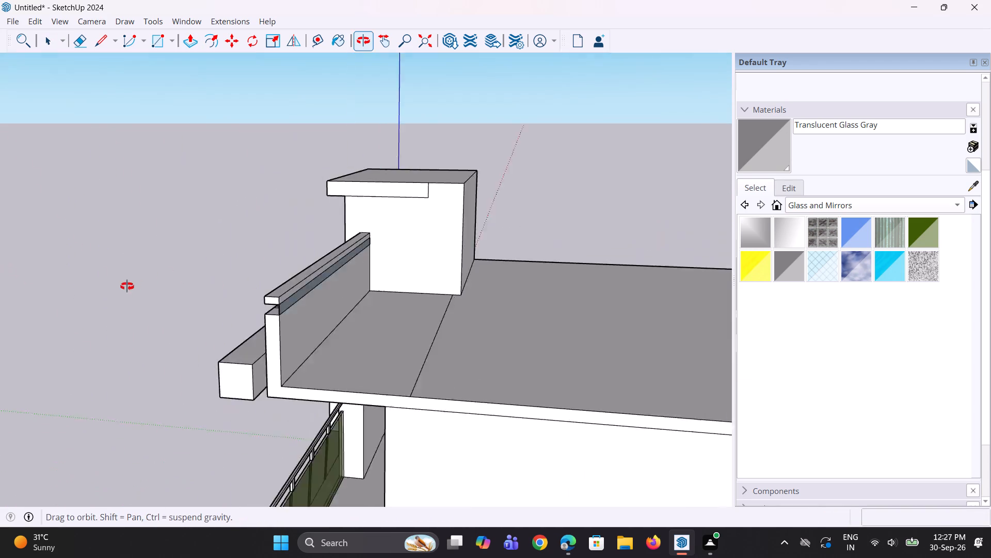
middle_click_drag(127, 286, 121, 287)
scroll(187, 297, "up", 9)
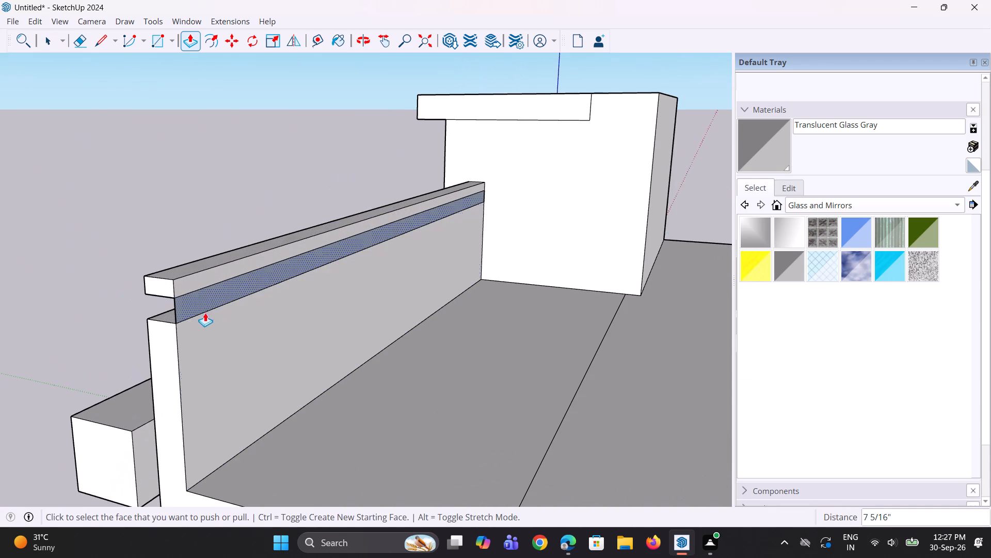
key("e")
left_click(201, 303)
left_click(176, 312)
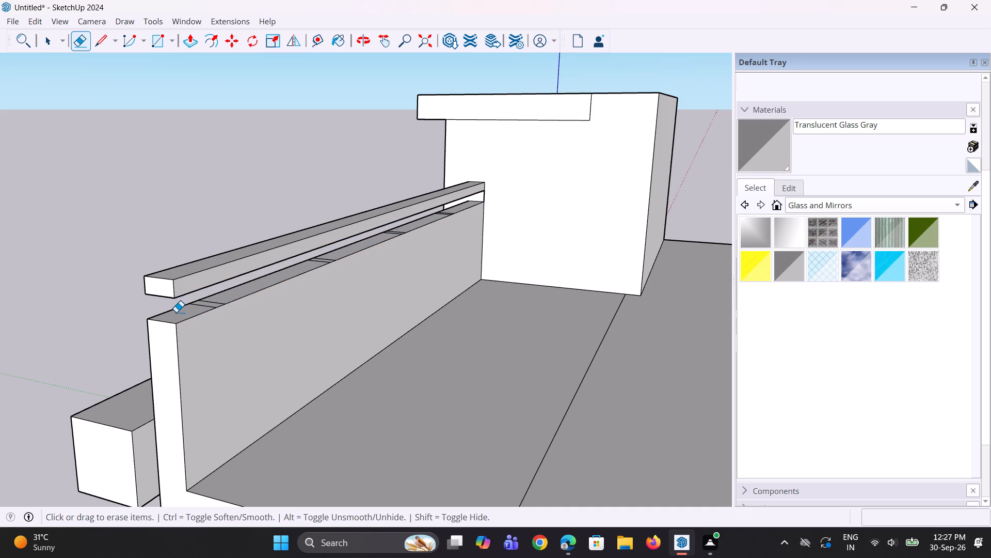
Paint the four front parapet panes nearest the tower with Translucent Glass Gray, leaving the vertical strips and end pier unpainted.
scroll(176, 312, "down", 5)
middle_click_drag(167, 317, 385, 316)
scroll(325, 320, "down", 3)
middle_click_drag(328, 320, 409, 308)
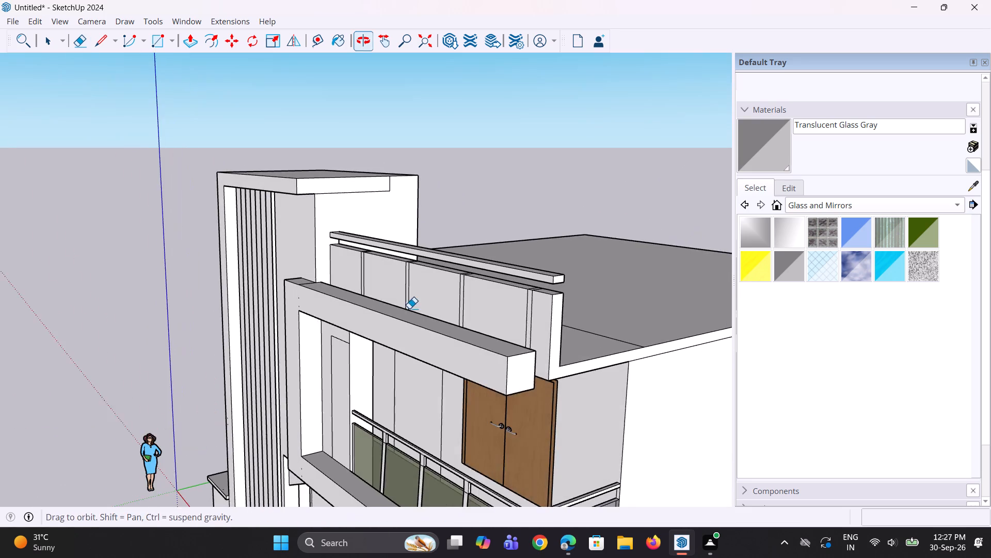
middle_click_drag(367, 295, 409, 337)
scroll(414, 308, "up", 3)
middle_click_drag(420, 294, 430, 305)
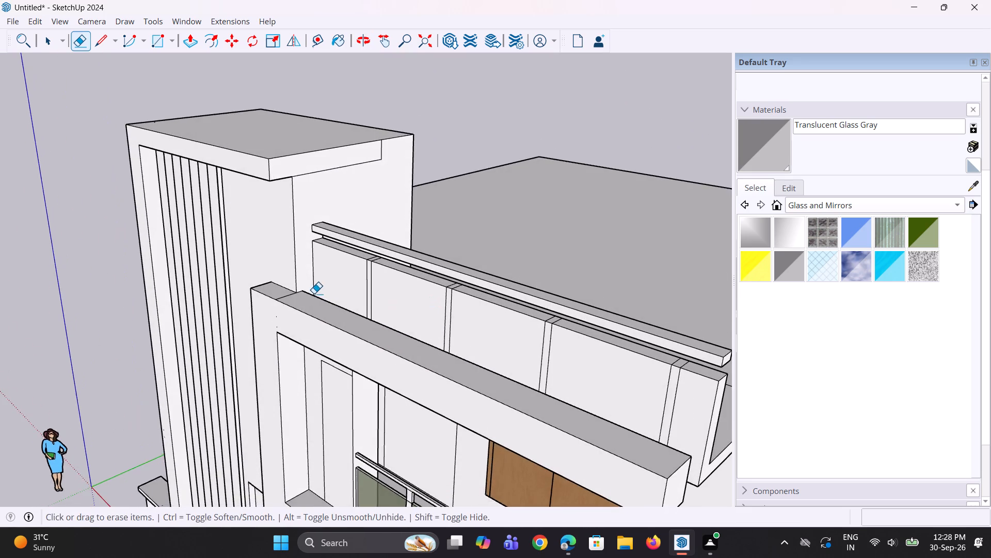
scroll(314, 293, "up", 2)
scroll(321, 286, "down", 6)
middle_click_drag(325, 278, 335, 273)
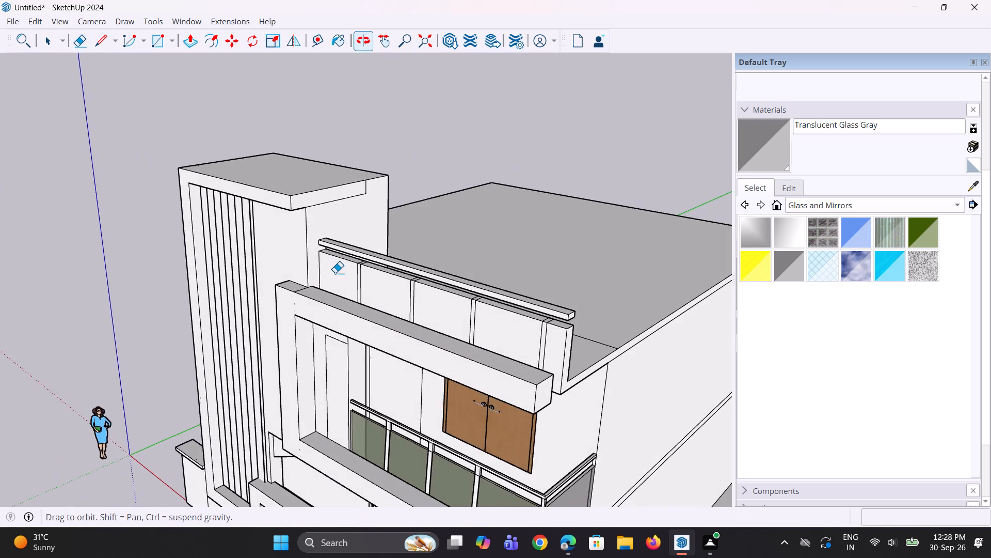
scroll(335, 273, "down", 3)
middle_click_drag(431, 339, 416, 346)
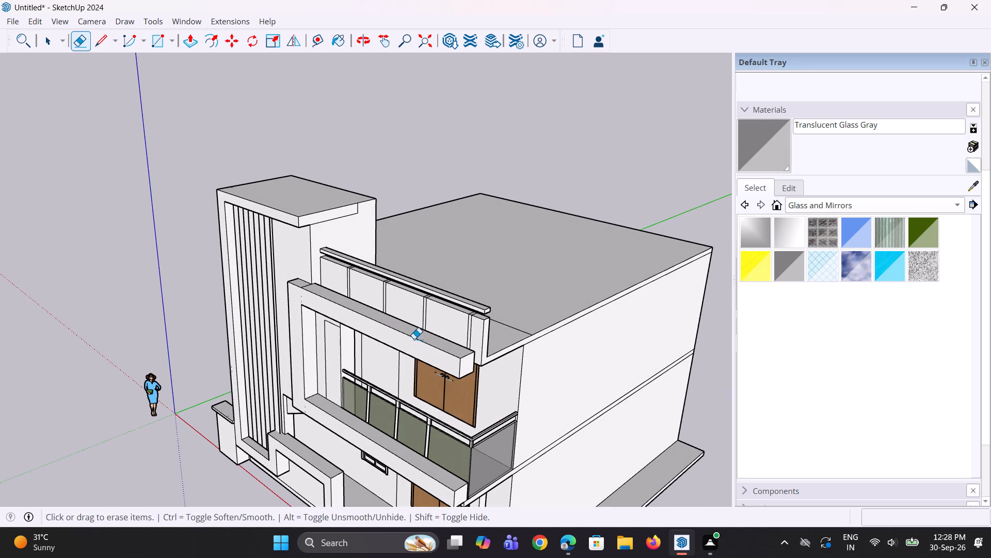
key("space")
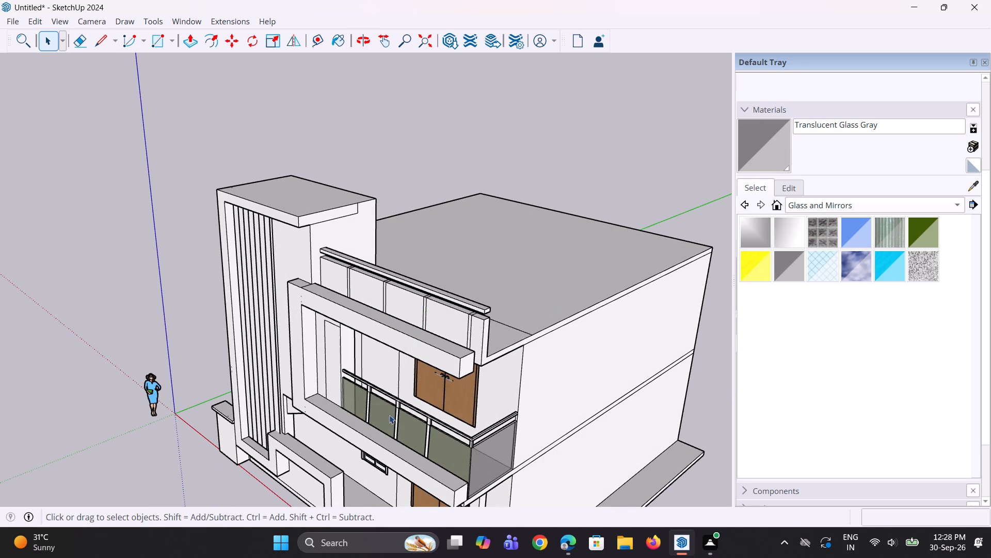
left_click_drag(760, 144, 745, 161)
scroll(370, 378, "up", 2)
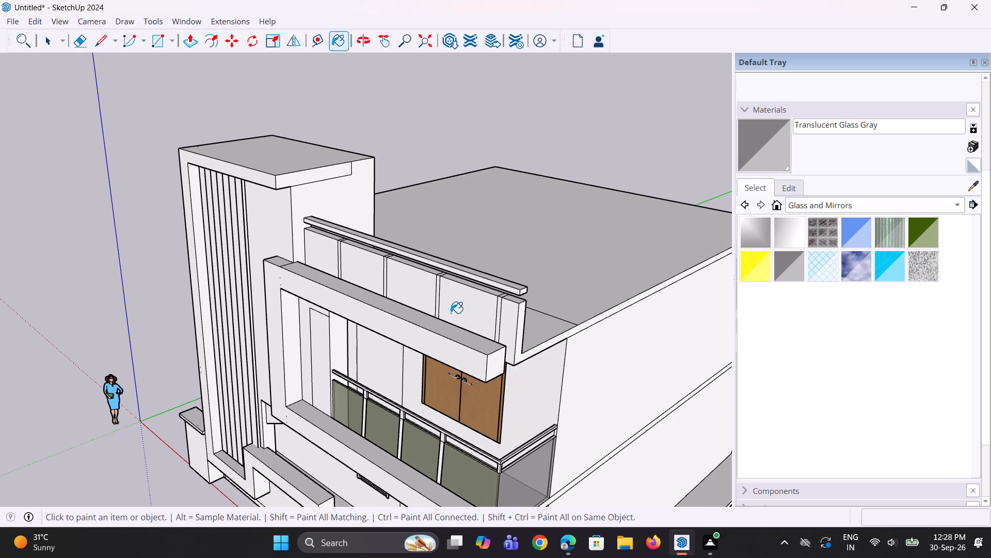
left_click(454, 311)
left_click(405, 289)
left_click(366, 272)
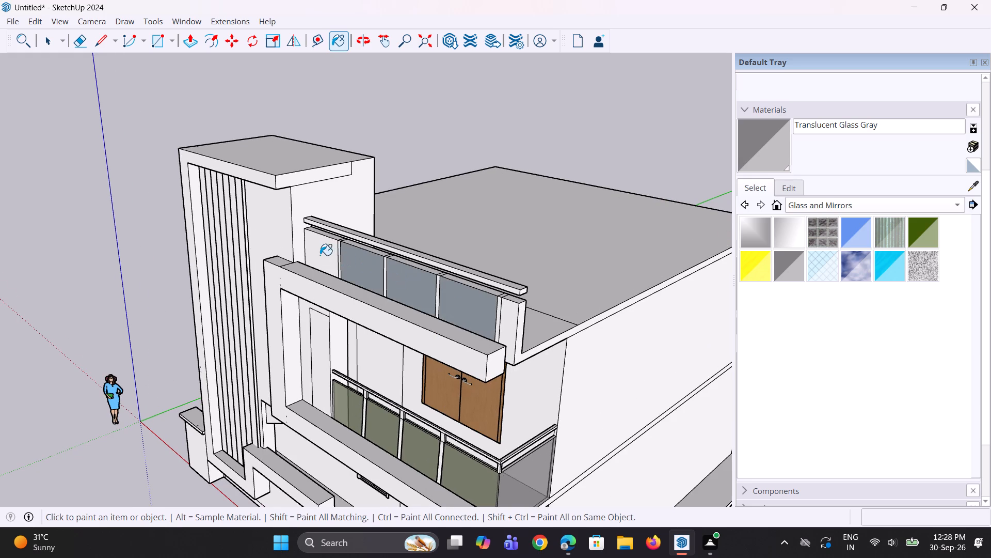
left_click(320, 255)
Paint the parapet panel's rear face on the roof side with Translucent Glass Gray.
scroll(451, 282, "down", 3)
middle_click_drag(465, 296, 4, 277)
scroll(110, 275, "up", 2)
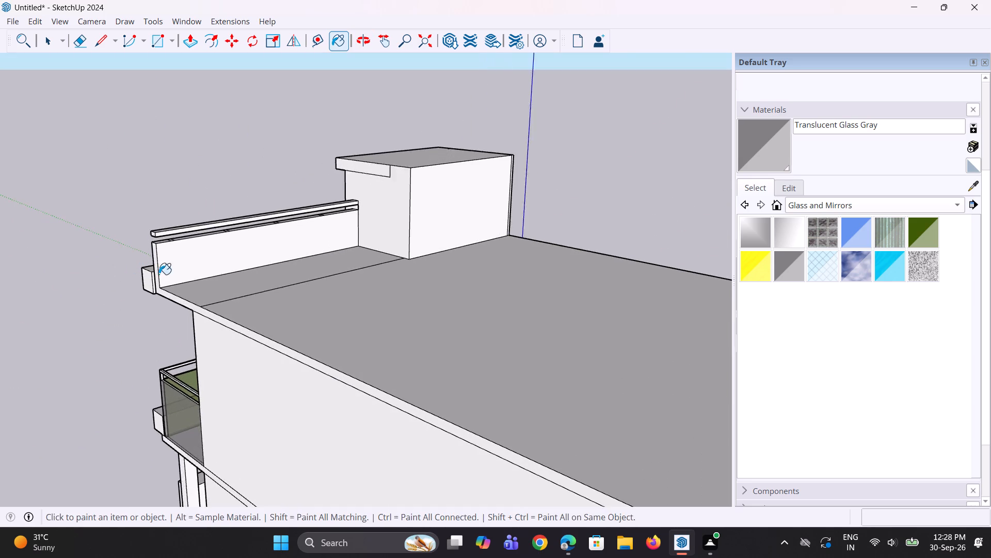
scroll(163, 275, "up", 2)
left_click(178, 266)
Draw a 3 1/8" by 7 5/16" rectangle atop the parapet strip nearest the tower and pull it up 5 3/16" to the top rail.
scroll(175, 282, "down", 4)
middle_click_drag(163, 284, 470, 322)
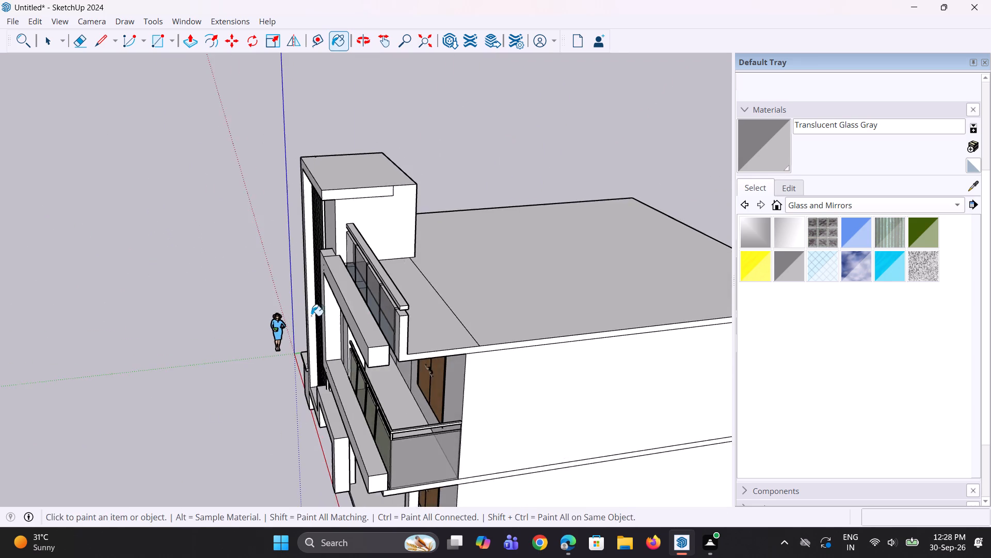
scroll(309, 316, "down", 3)
middle_click_drag(282, 321, 620, 281)
scroll(459, 242, "up", 2)
middle_click_drag(424, 282, 435, 321)
scroll(399, 267, "up", 4)
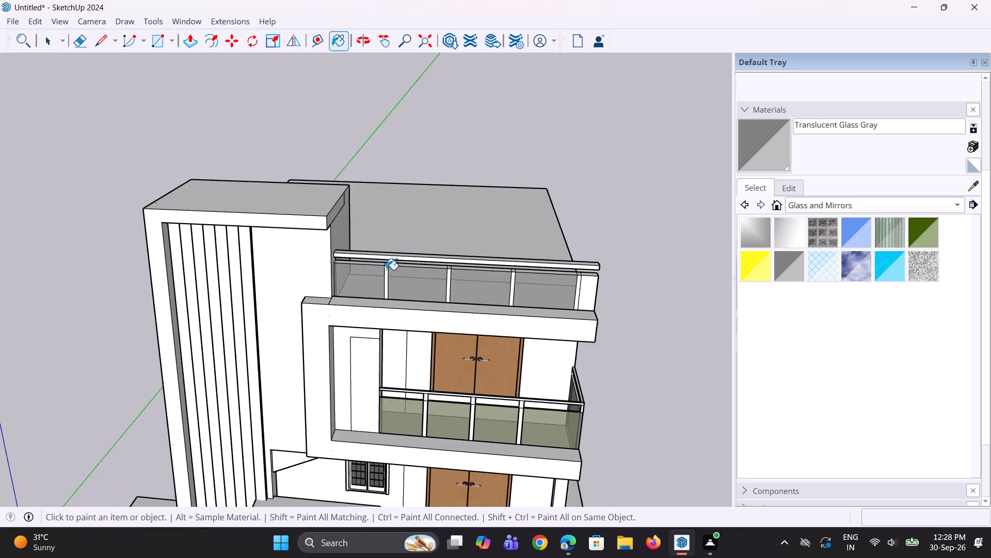
scroll(386, 270, "up", 9)
key("space")
key("r")
scroll(389, 296, "up", 4)
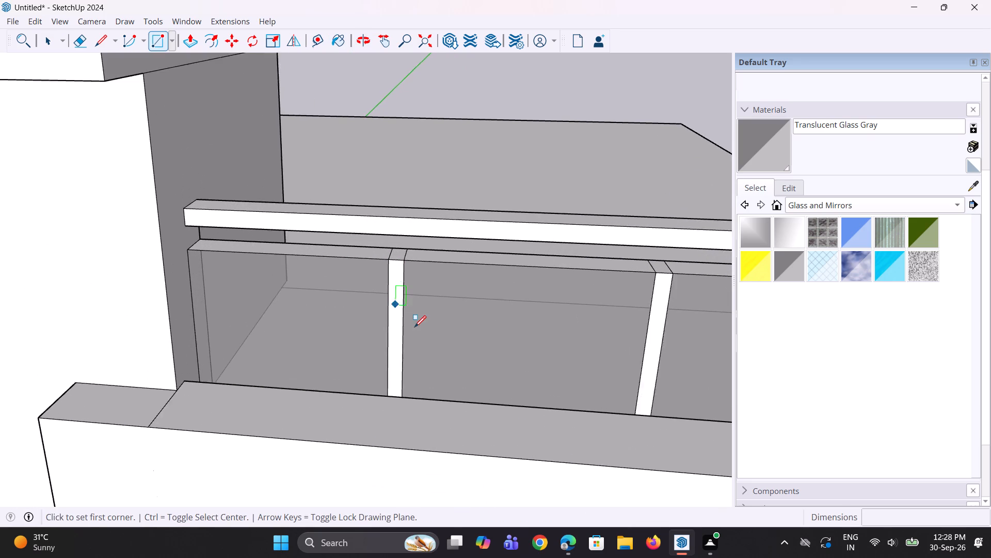
scroll(414, 327, "up", 2)
left_click(385, 220)
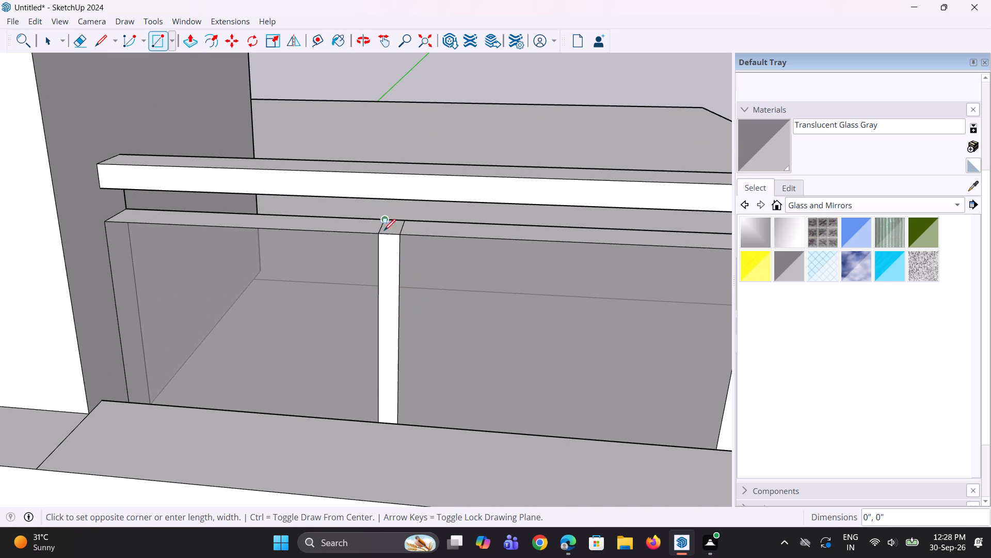
left_click(398, 234)
key("p")
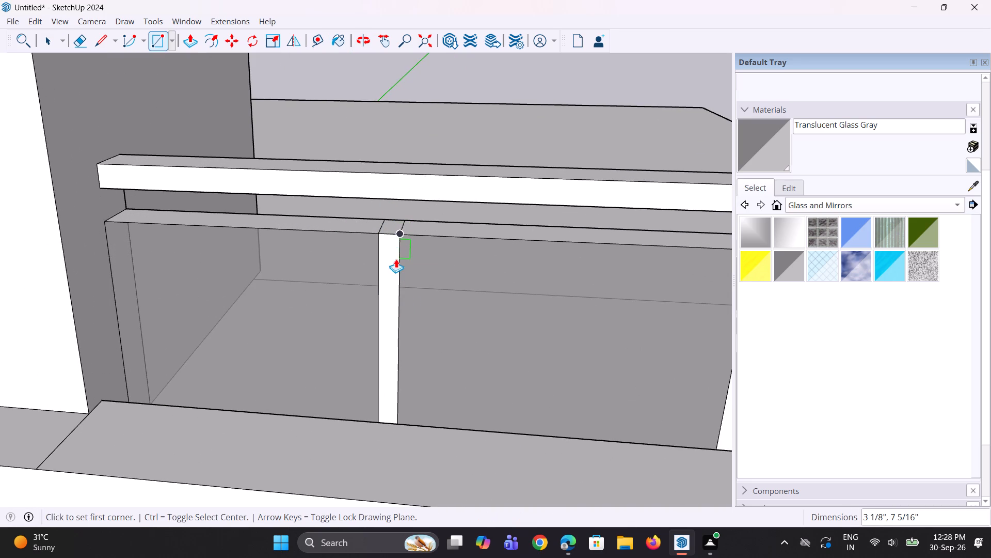
left_click(393, 228)
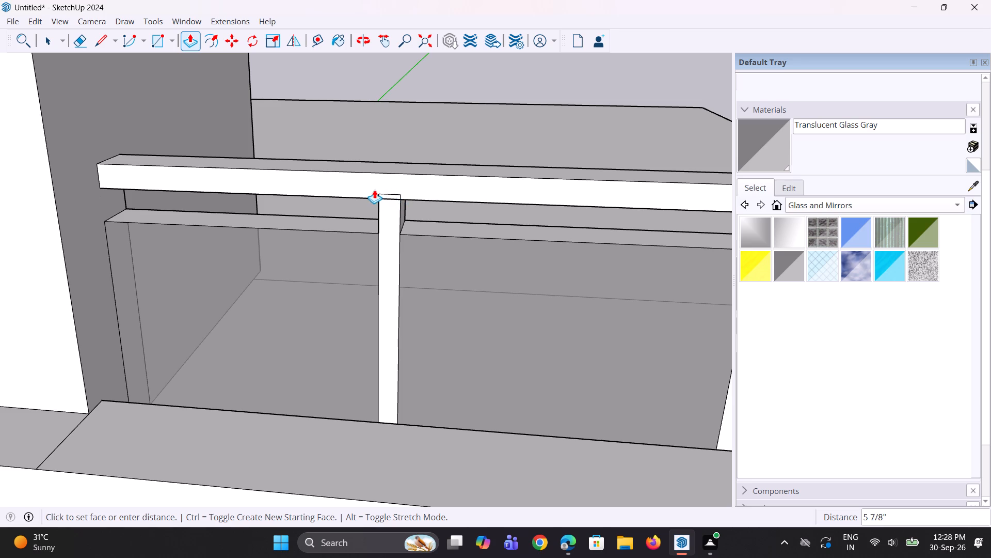
left_click(347, 196)
Draw a 3 1/8" by 7 5/16" rectangle atop the second parapet strip from the tower and pull it up to the top rail.
scroll(282, 281, "down", 8)
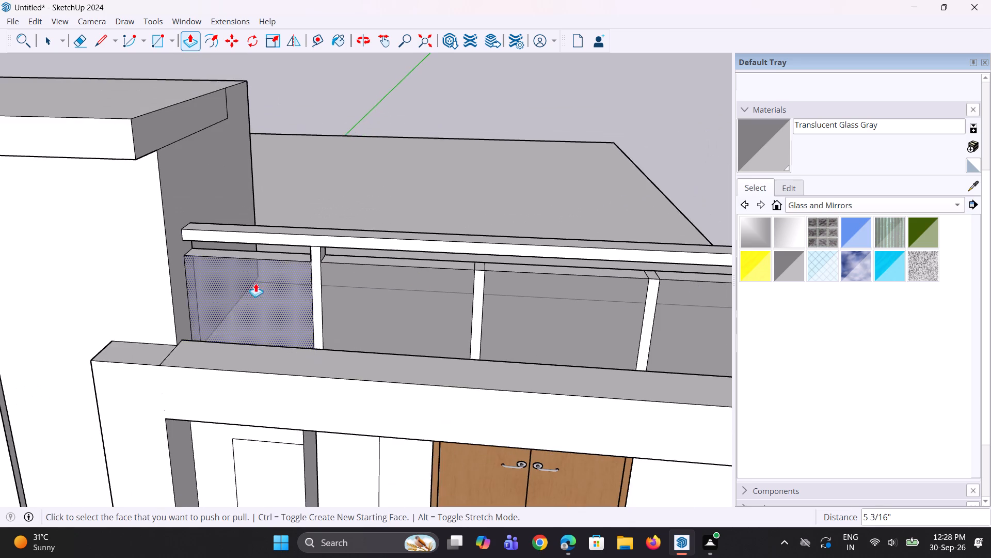
middle_click_drag(439, 276, 454, 284)
scroll(470, 271, "up", 6)
key("r")
scroll(535, 277, "up", 2)
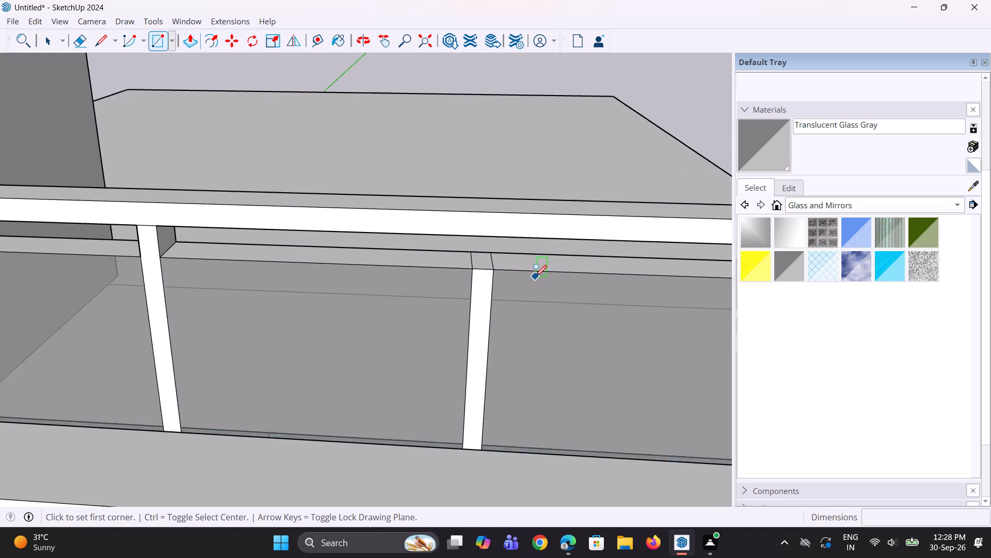
left_click(465, 247)
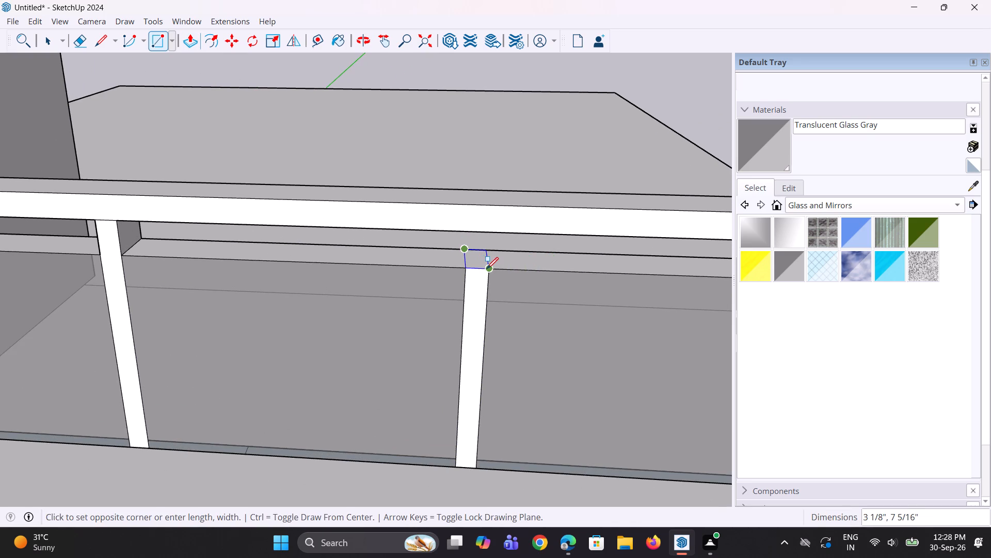
left_click(487, 269)
key("p")
left_click(482, 258)
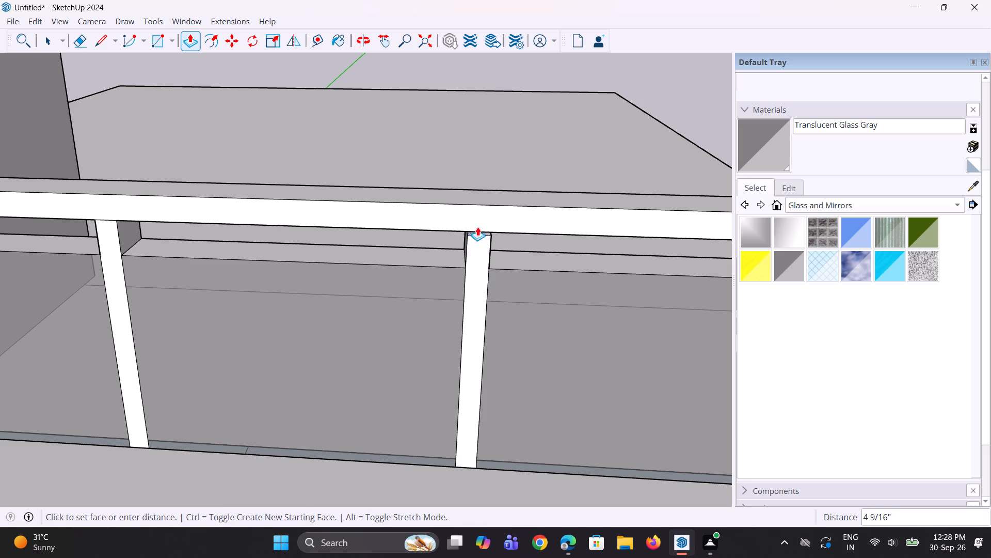
left_click(526, 231)
Draw a 3 1/8" by 7 5/16" rectangle atop the third parapet strip from the tower and pull it up 5 3/16" to the top rail.
scroll(367, 320, "down", 9)
key("space")
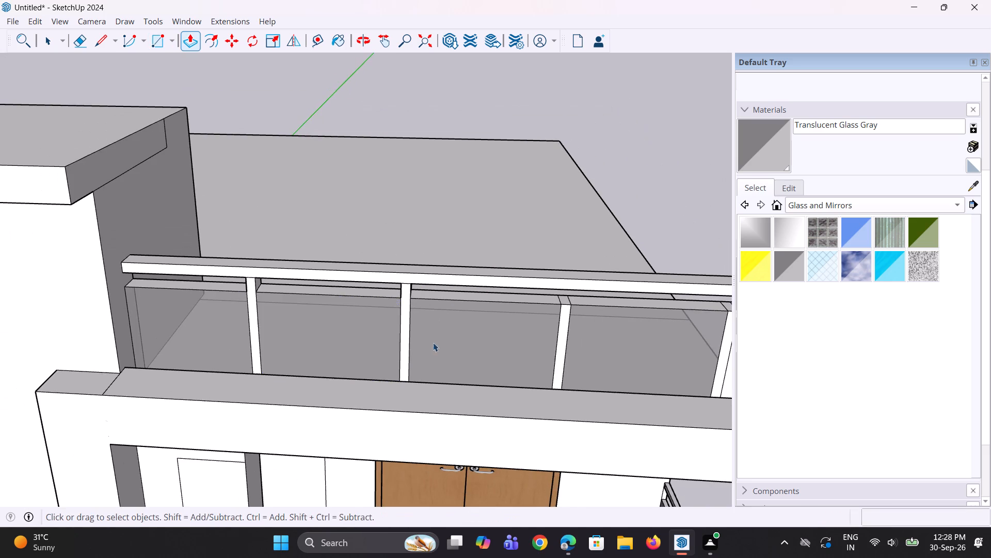
scroll(515, 371, "up", 2)
key("r")
scroll(598, 322, "up", 5)
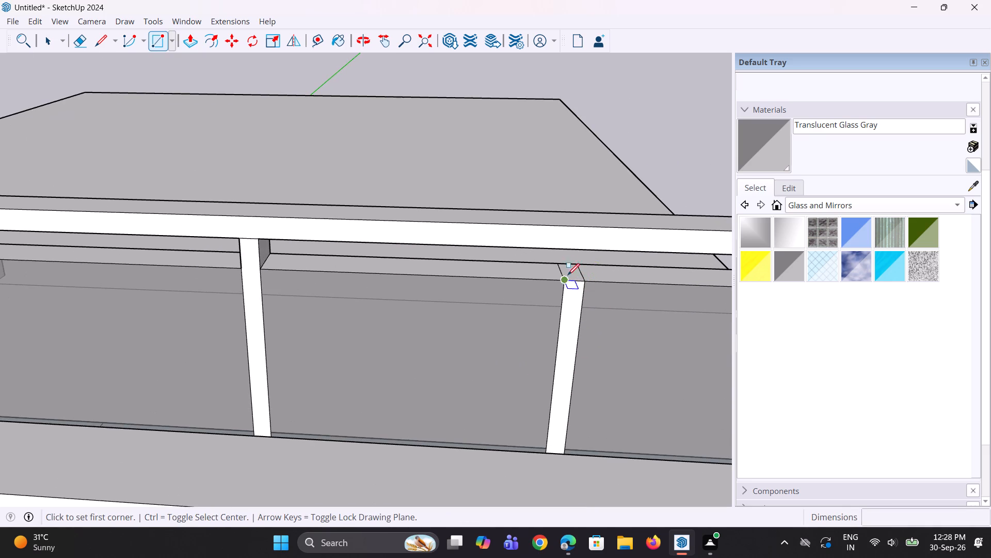
left_click(560, 263)
left_click(583, 282)
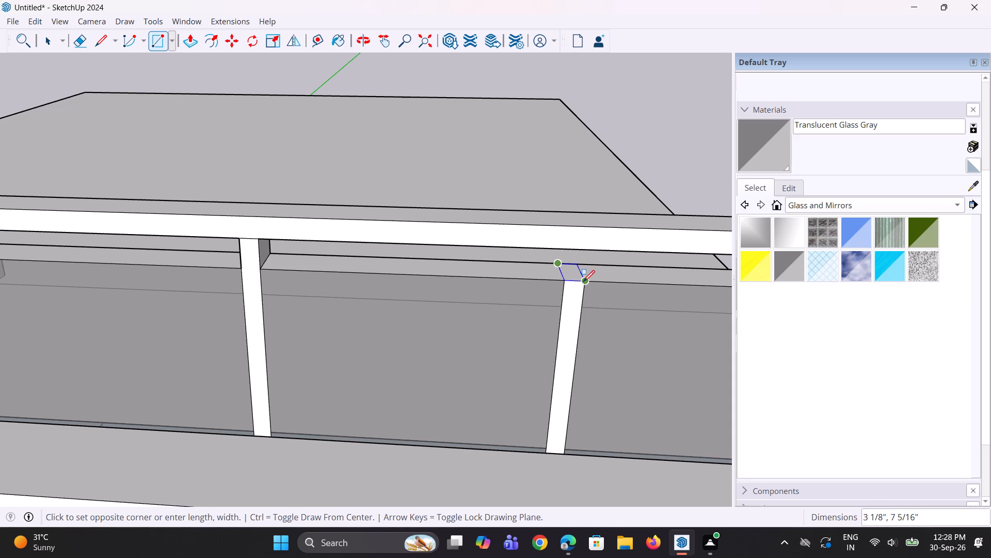
key("p")
left_click(572, 274)
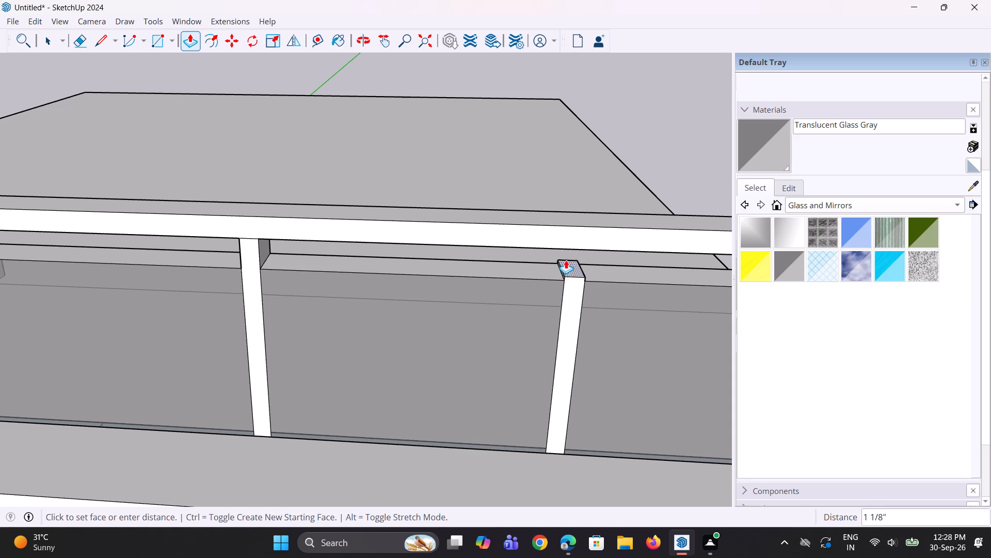
left_click(540, 244)
Draw a 3 1/8" by 7 5/16" rectangle atop the parapet strip beside the end pier and pull it up 5 3/16" to the top rail.
scroll(373, 324, "down", 7)
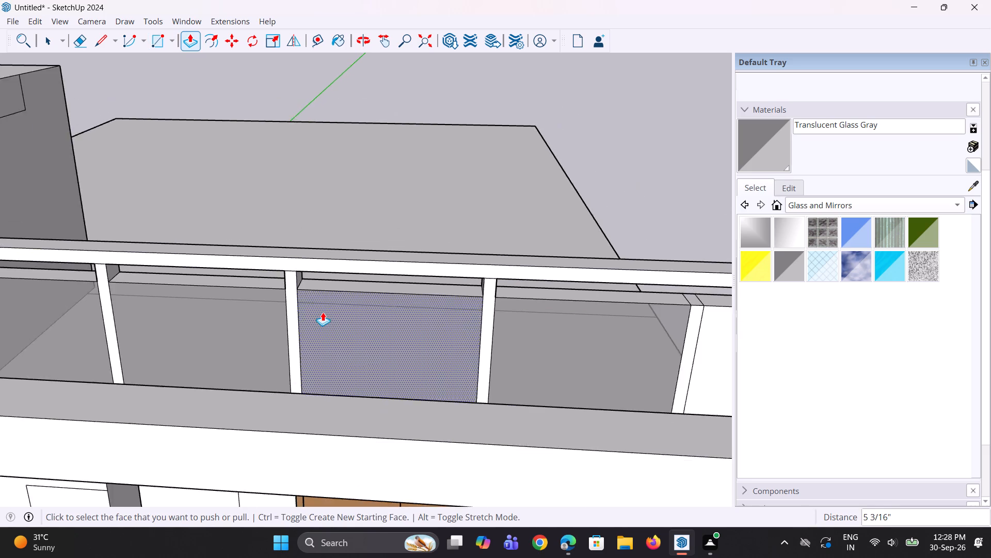
scroll(323, 312, "down", 3)
scroll(650, 289, "up", 4)
middle_click_drag(542, 330, 537, 305)
scroll(537, 305, "up", 1)
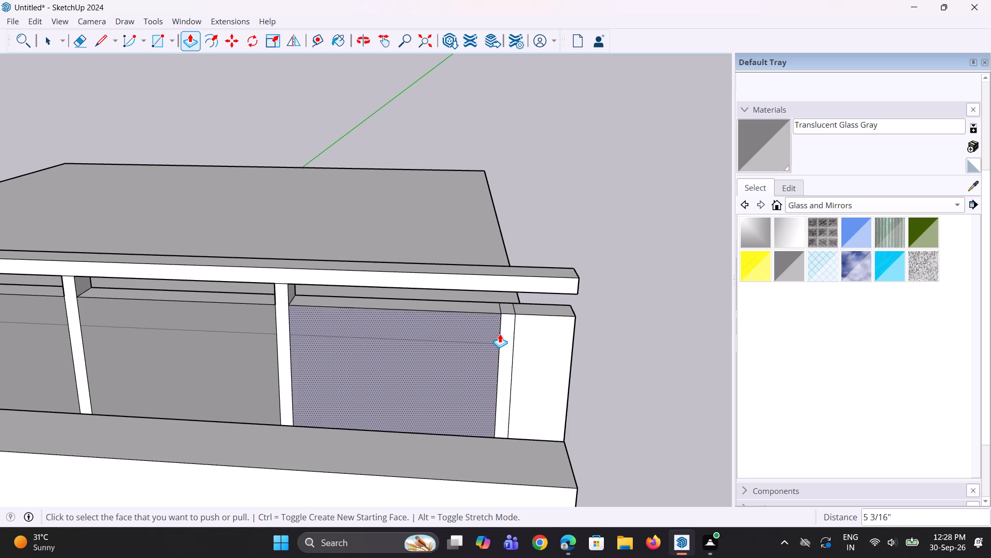
key("r")
scroll(506, 302, "up", 1)
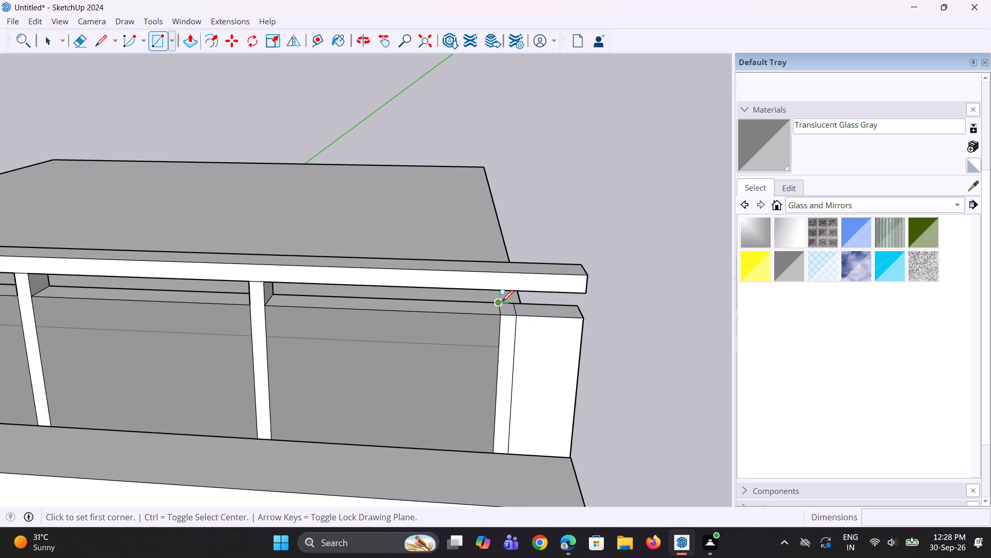
left_click(502, 302)
left_click(517, 315)
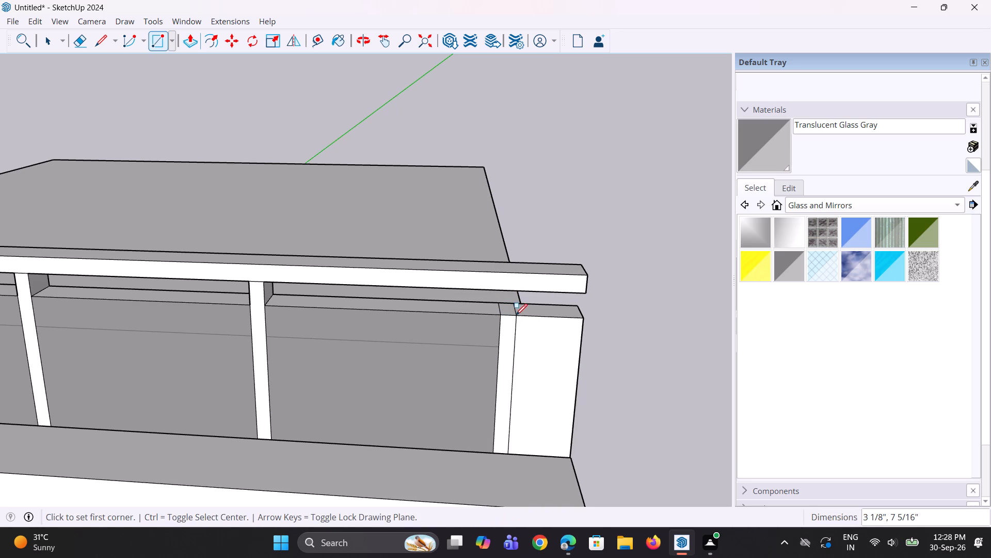
key("p")
left_click(504, 313)
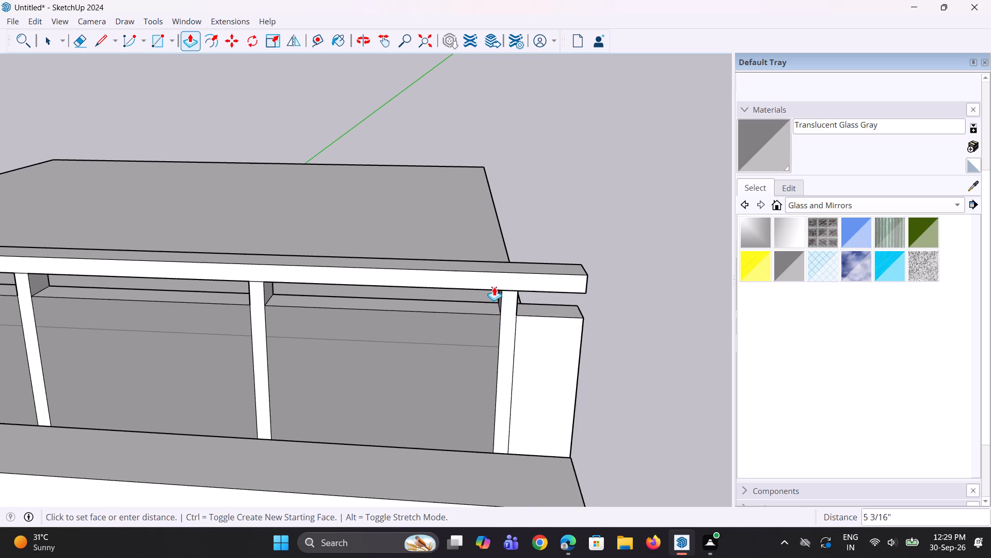
left_click(491, 286)
Paint the front face of the parapet's end pier with Translucent Glass Gray.
scroll(475, 353, "down", 4)
middle_click_drag(561, 365, 493, 343)
middle_click_drag(467, 363, 459, 384)
scroll(449, 391, "up", 2)
key("space")
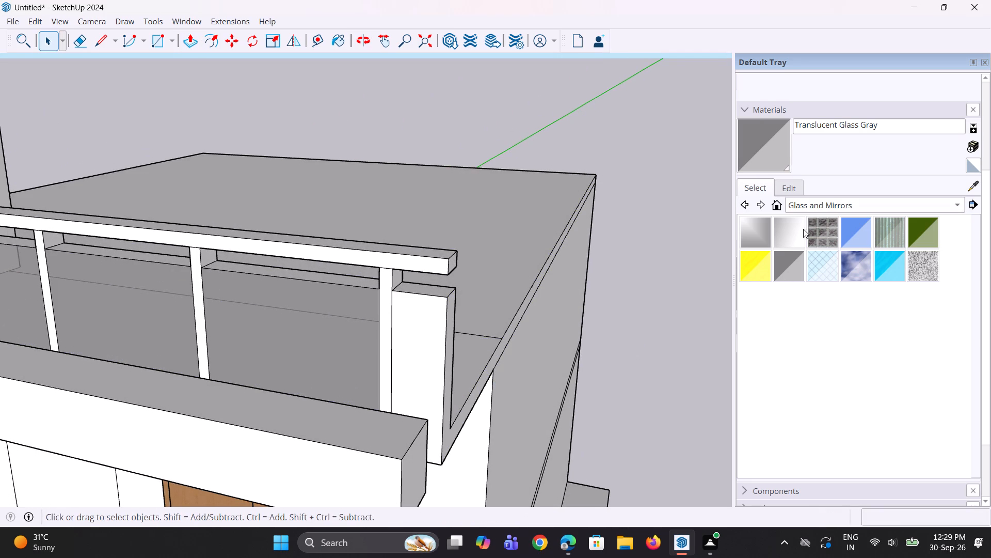
left_click(753, 159)
left_click(409, 356)
Examine the glazed parapet, its posts and its free end from the front and the roof side.
middle_click_drag(467, 362, 421, 371)
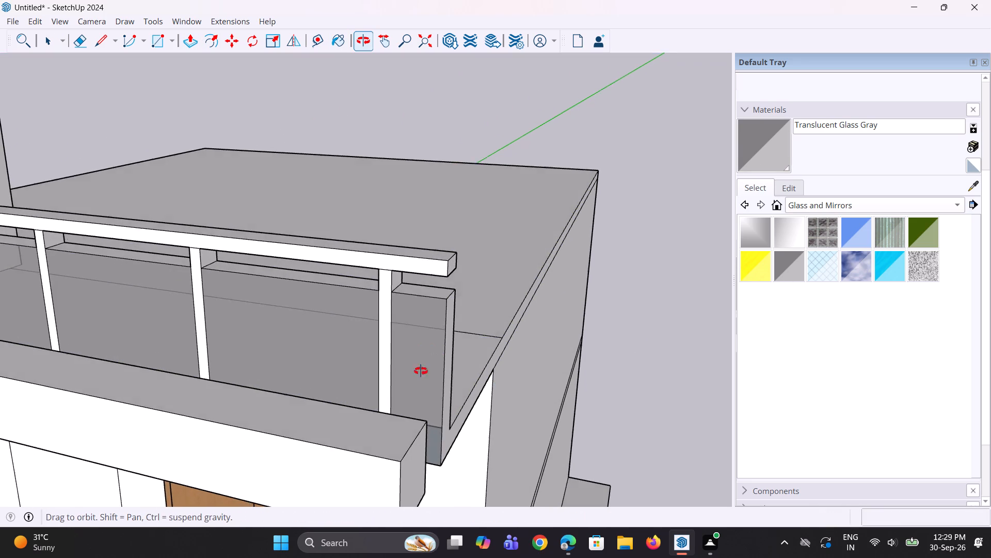
middle_click_drag(421, 371, 224, 356)
scroll(324, 349, "up", 2)
middle_click_drag(313, 346, 181, 358)
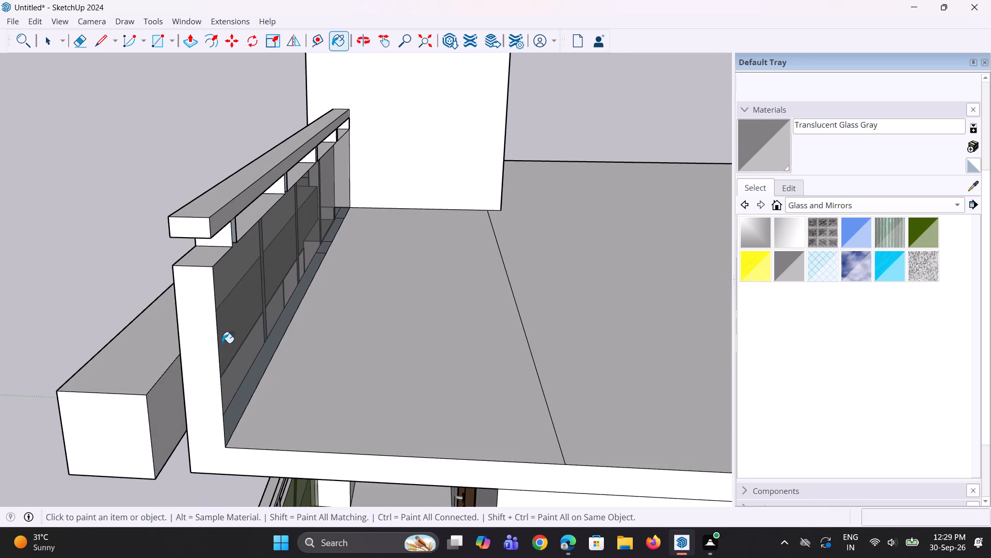
middle_click_drag(203, 399, 278, 388)
scroll(283, 400, "down", 4)
middle_click_drag(302, 414, 405, 420)
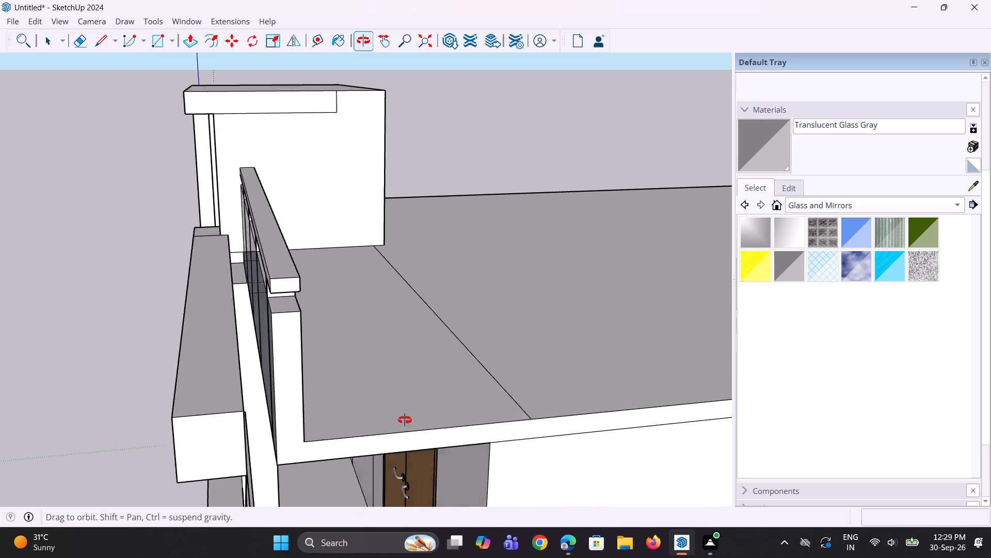
middle_click_drag(405, 420, 521, 420)
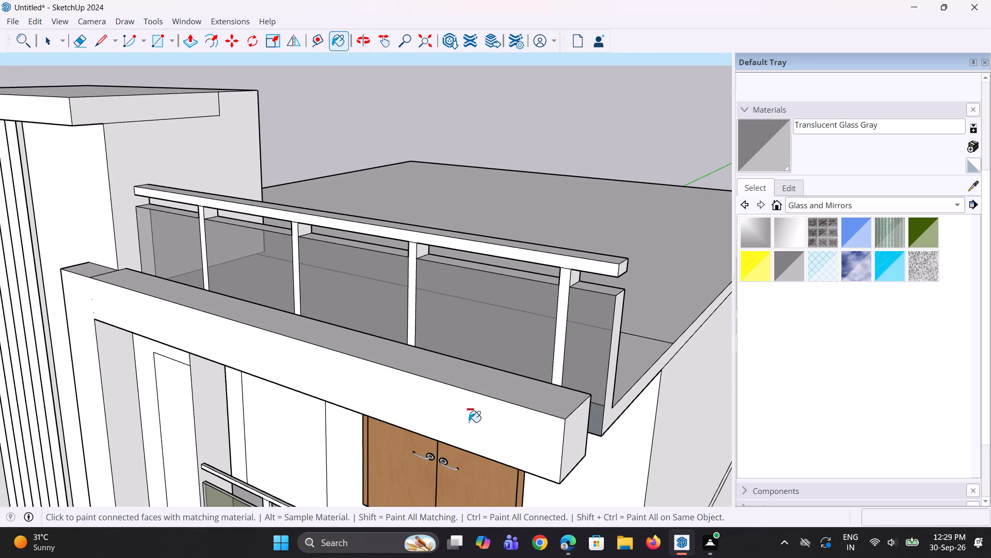
middle_click_drag(503, 429, 366, 409)
scroll(427, 407, "down", 3)
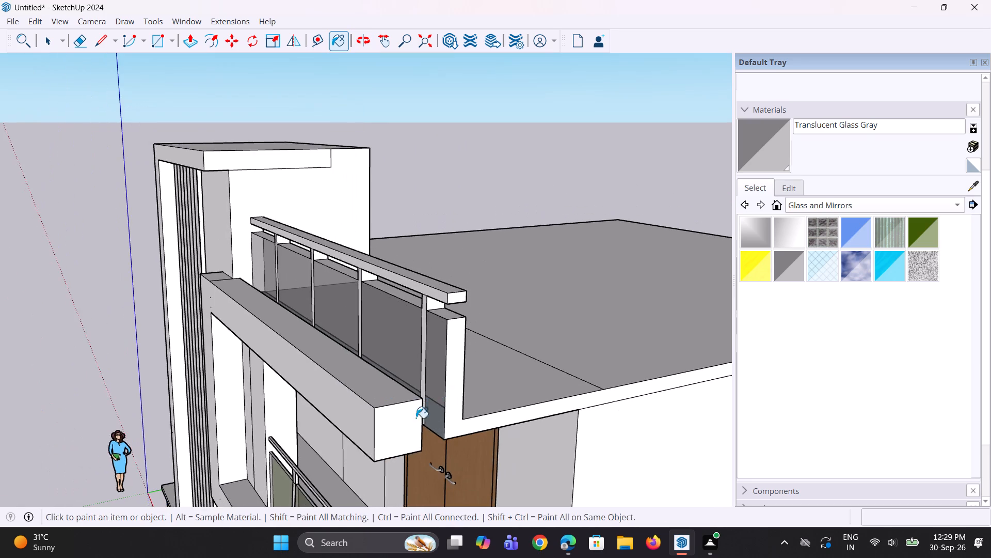
middle_click_drag(351, 426, 226, 414)
scroll(383, 399, "down", 4)
middle_click_drag(381, 400, 332, 448)
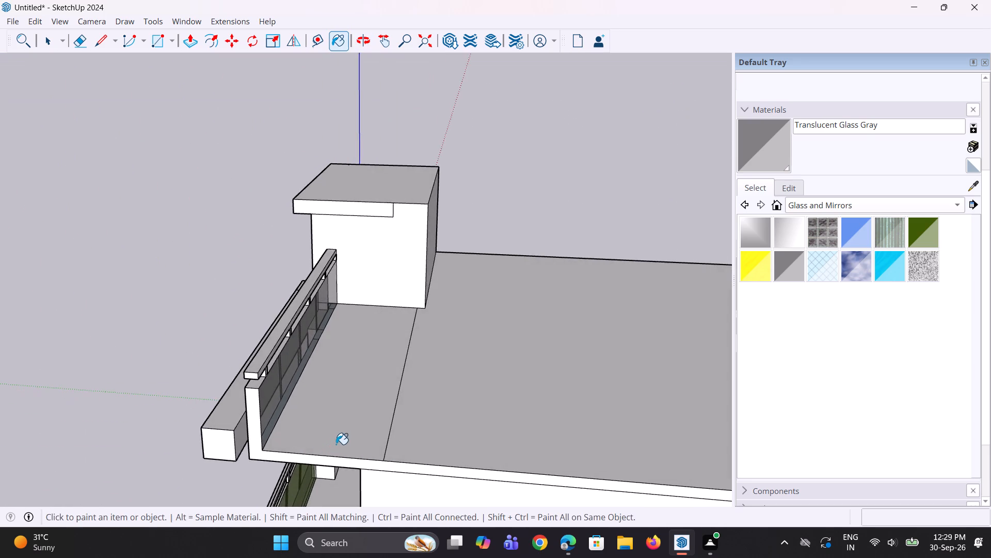
Copy the vertical edge at the free end of the parapet's rear face 6 3/8" along the parapet toward the tower.
scroll(336, 443, "up", 5)
scroll(334, 435, "down", 2)
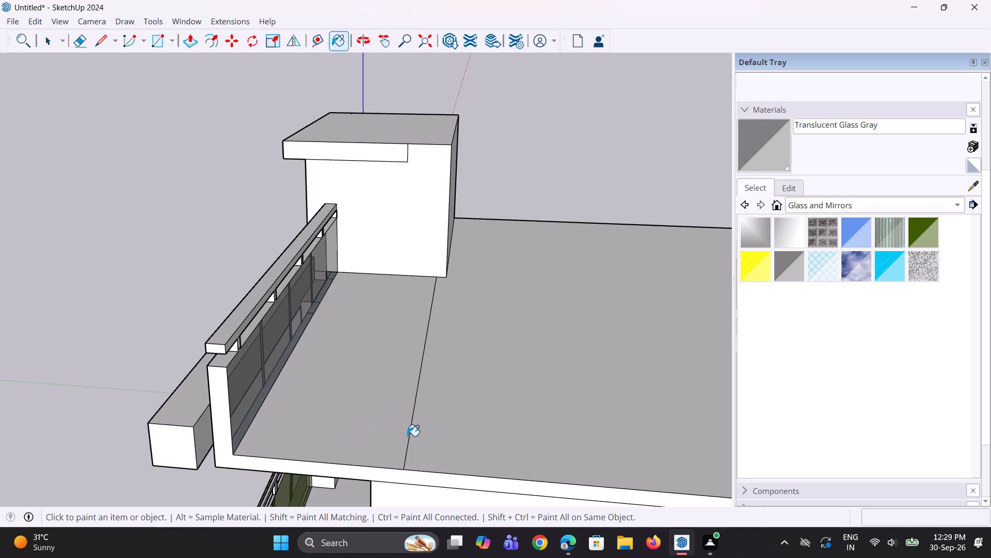
middle_click_drag(407, 436, 340, 429)
scroll(175, 402, "up", 1)
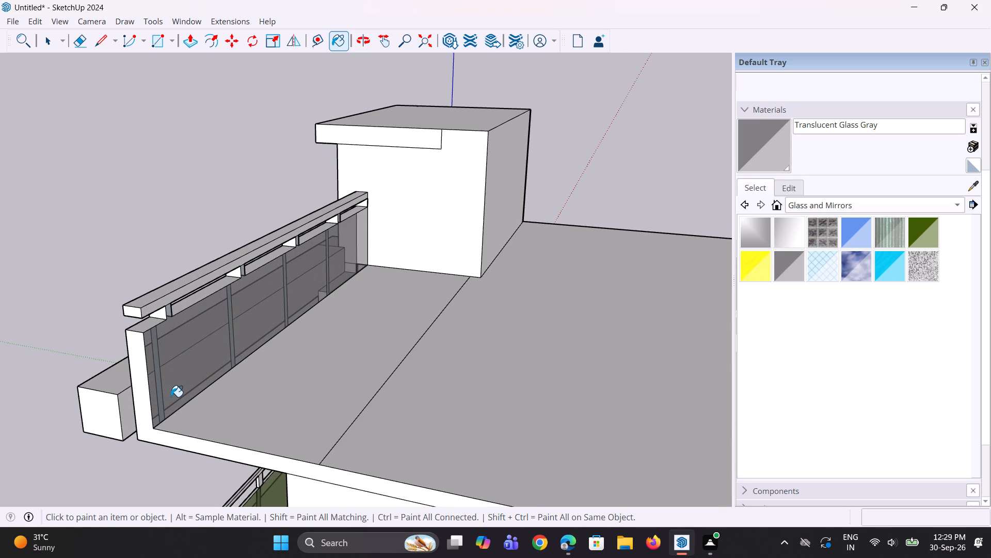
key("space")
key("l")
key("space")
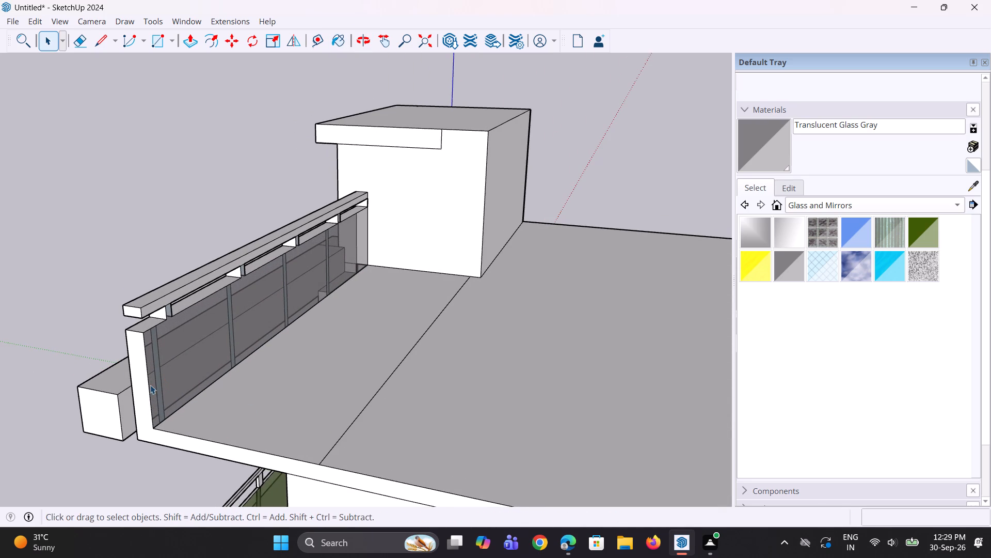
left_click(149, 384)
scroll(158, 388, "up", 3)
key("m")
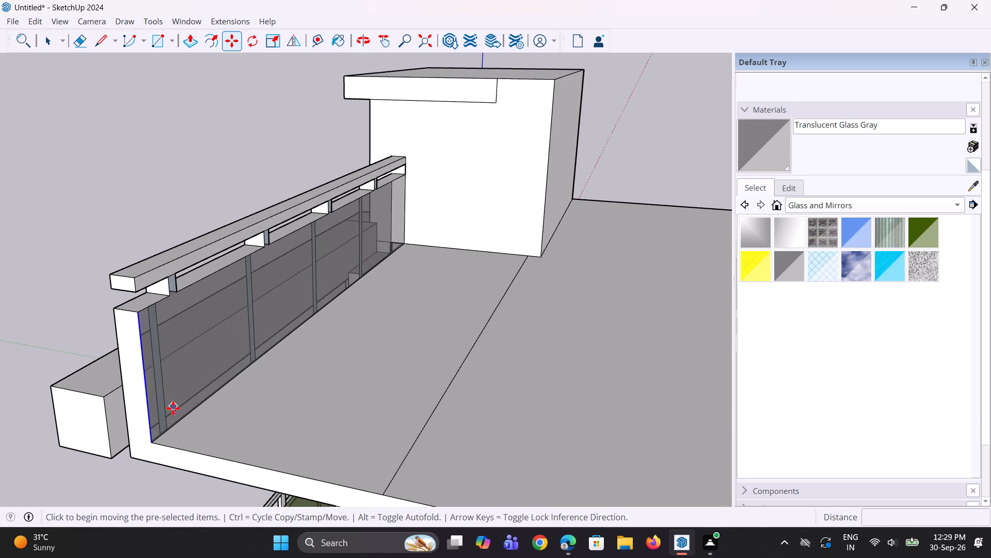
left_click(156, 440)
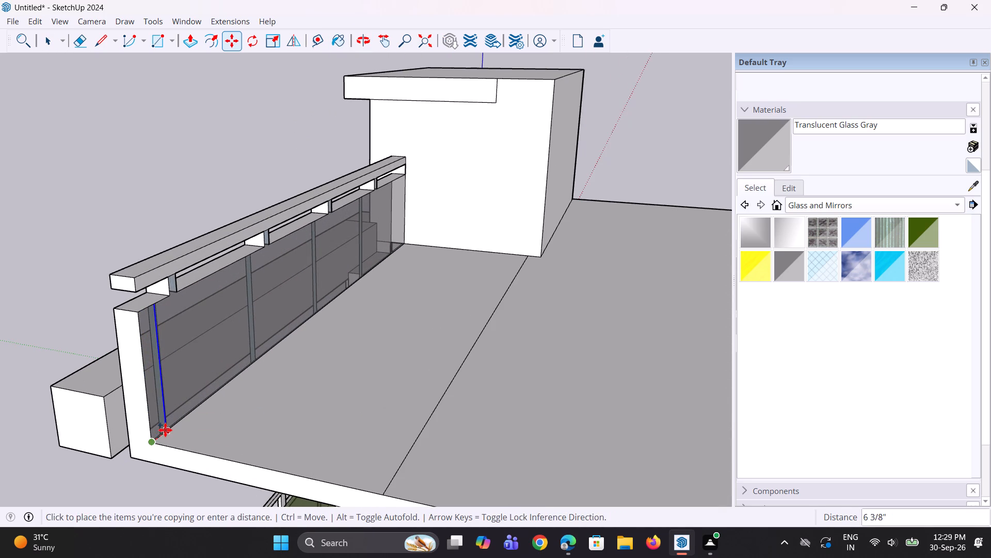
left_click(165, 430)
Pull the narrow end strip on the parapet's rear face 5' 4 1/4" along the roof's side edge as a return wall.
key("p")
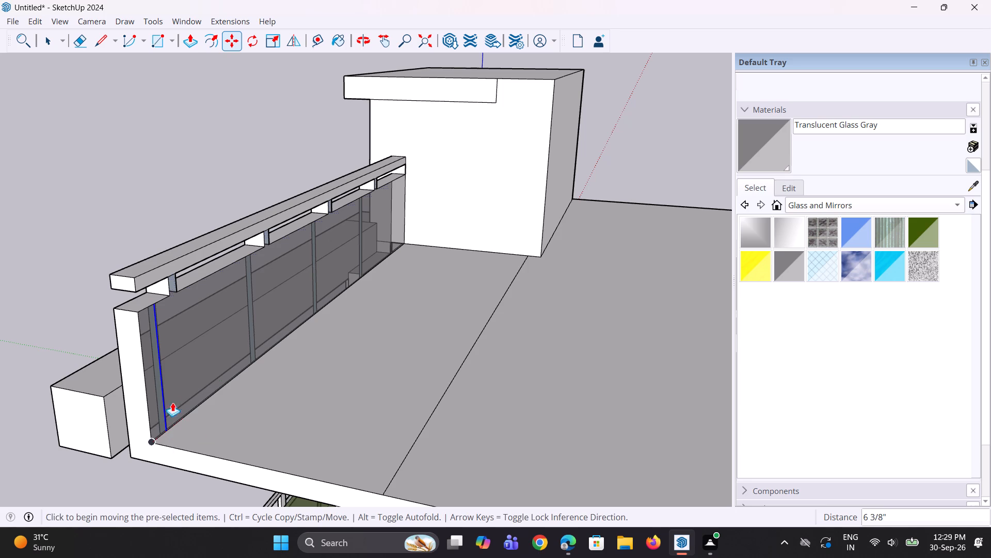
left_click(157, 396)
scroll(185, 408, "down", 4)
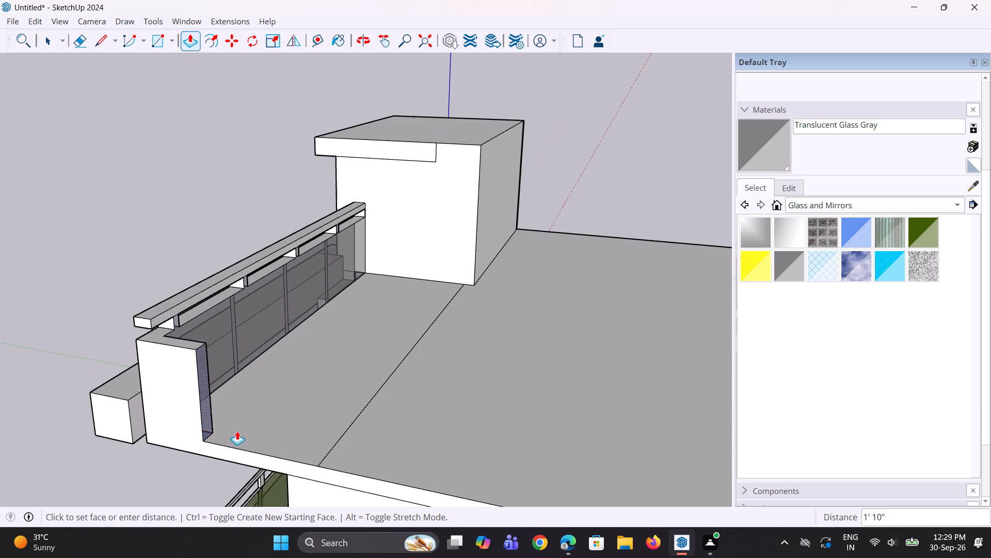
left_click(314, 476)
middle_click_drag(272, 456, 289, 450)
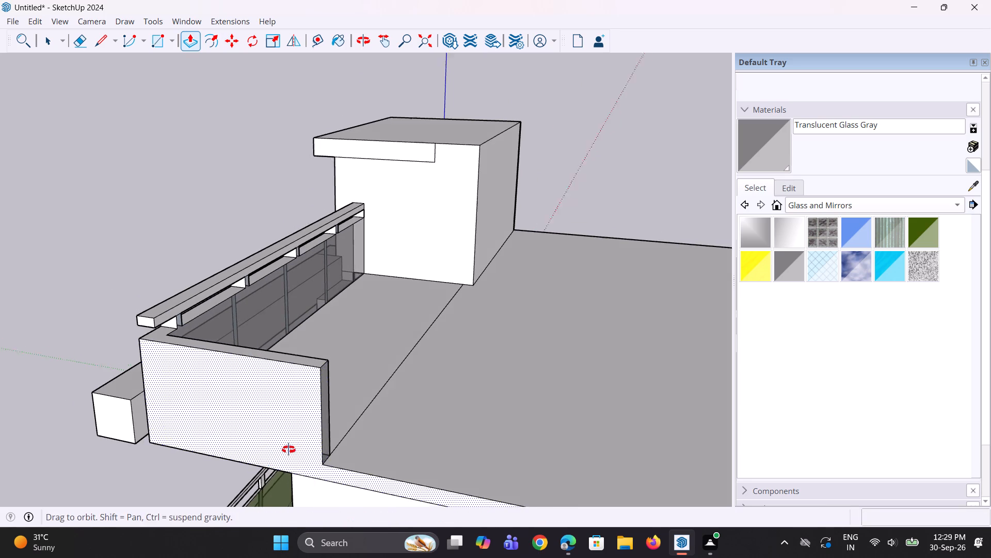
middle_click_drag(289, 450, 305, 452)
scroll(297, 443, "down", 3)
middle_click_drag(301, 431, 501, 445)
scroll(465, 421, "down", 2)
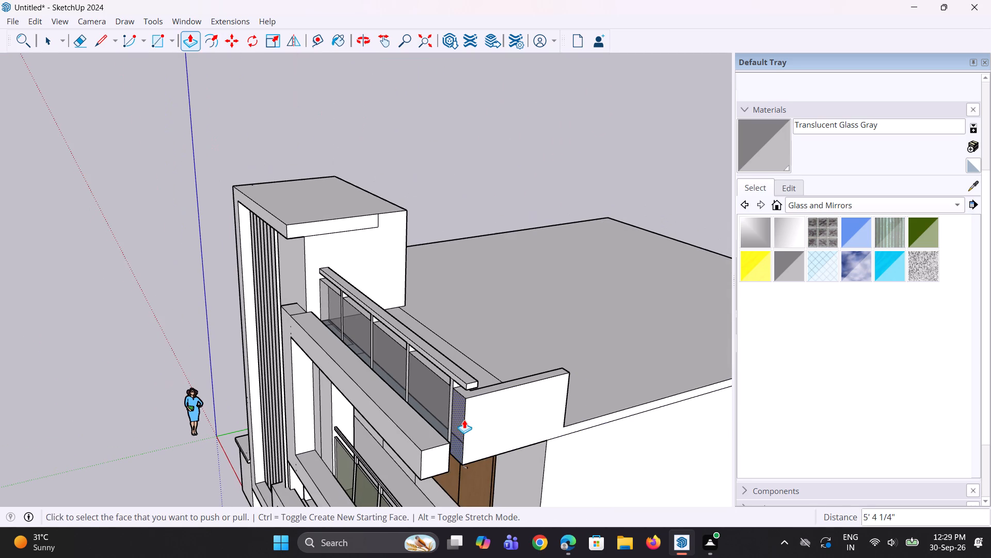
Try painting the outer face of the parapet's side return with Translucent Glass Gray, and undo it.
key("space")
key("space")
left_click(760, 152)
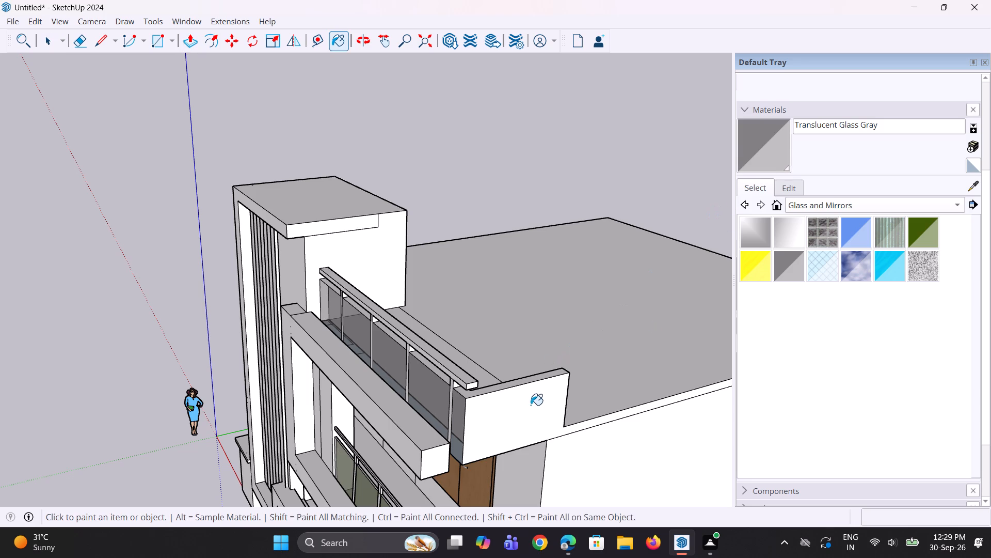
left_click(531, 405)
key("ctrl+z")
Draw a line along the base of the side return's outer face to separate it from the roof slab's edge.
scroll(552, 441, "up", 2)
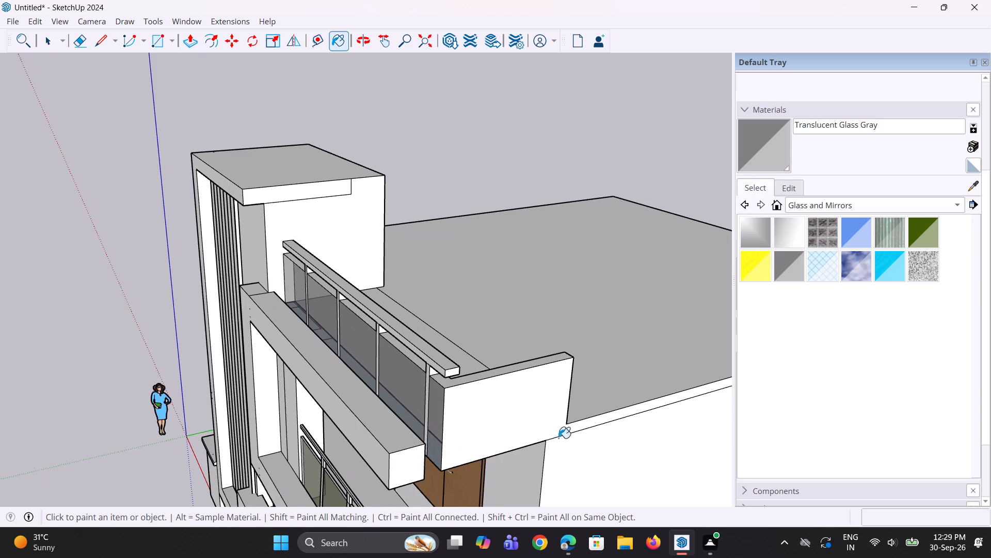
key("space")
key("l")
left_click_drag(567, 426, 549, 429)
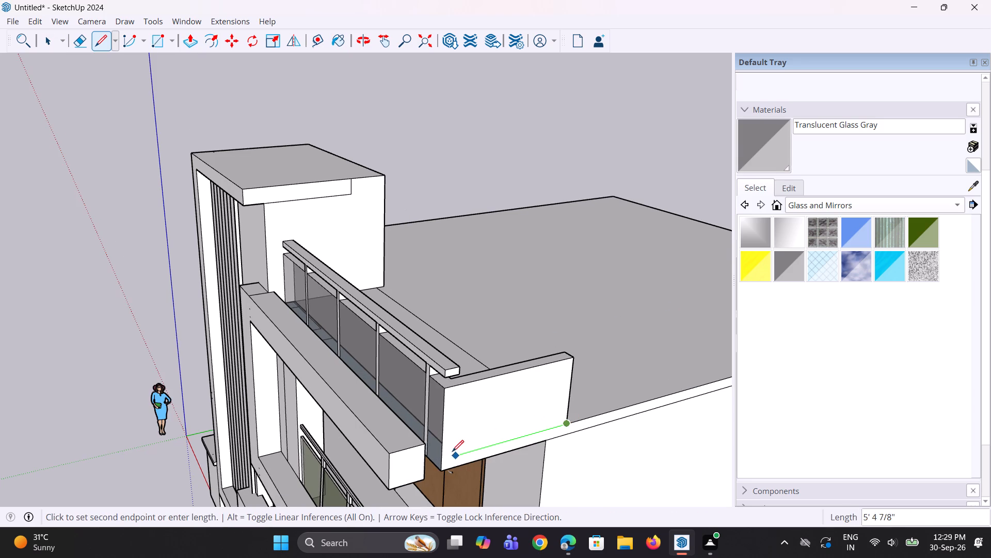
left_click(444, 456)
key("space")
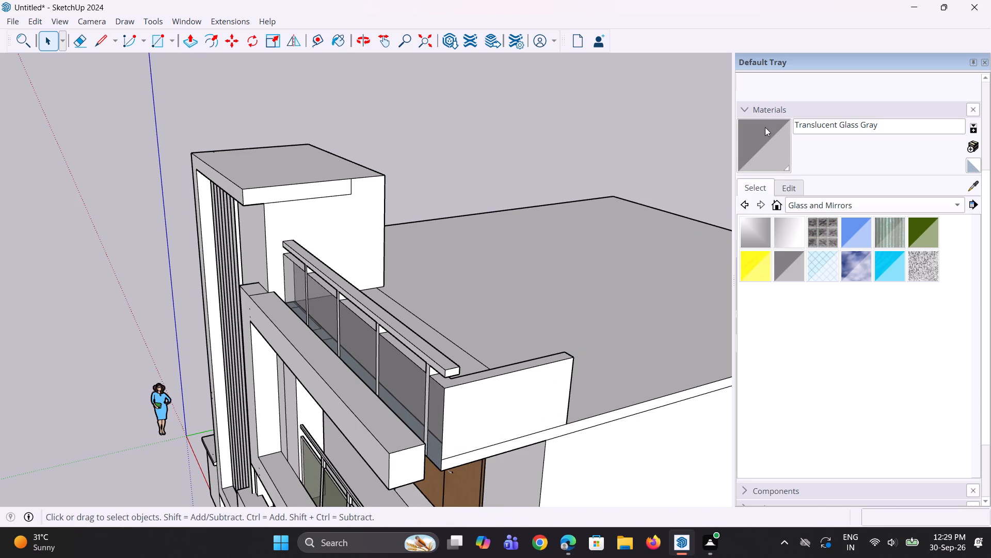
Paint the side return's outer face above the slab edge with Translucent Glass Gray.
left_click(744, 159)
left_click(494, 416)
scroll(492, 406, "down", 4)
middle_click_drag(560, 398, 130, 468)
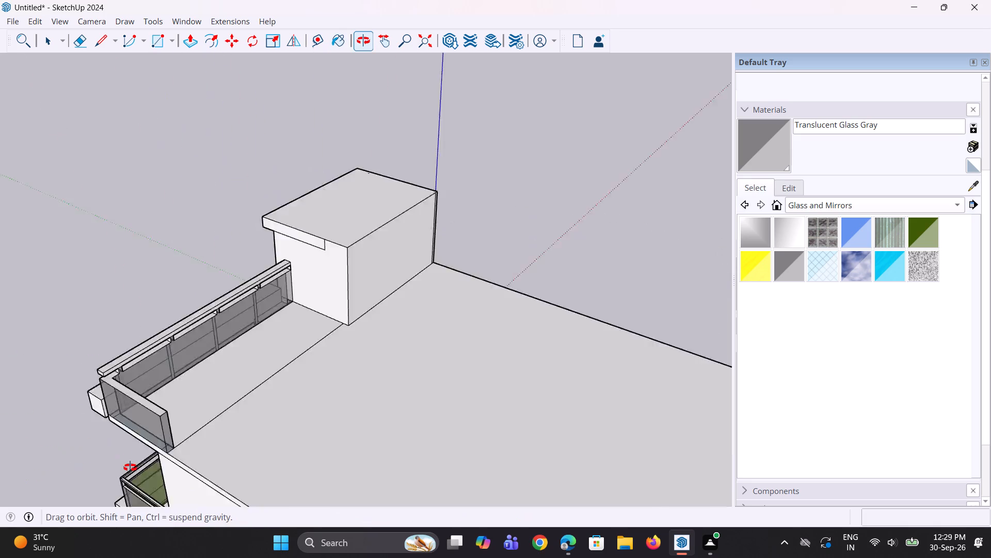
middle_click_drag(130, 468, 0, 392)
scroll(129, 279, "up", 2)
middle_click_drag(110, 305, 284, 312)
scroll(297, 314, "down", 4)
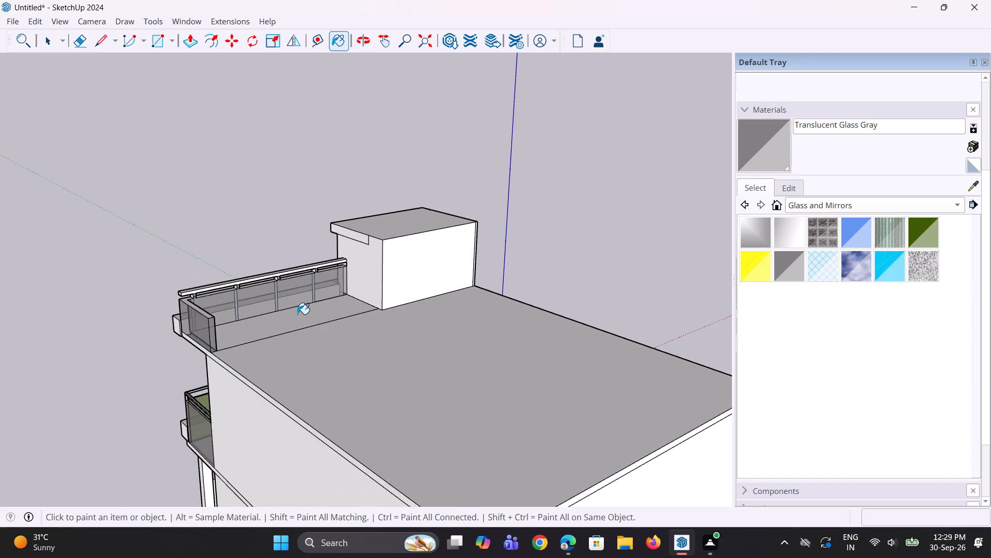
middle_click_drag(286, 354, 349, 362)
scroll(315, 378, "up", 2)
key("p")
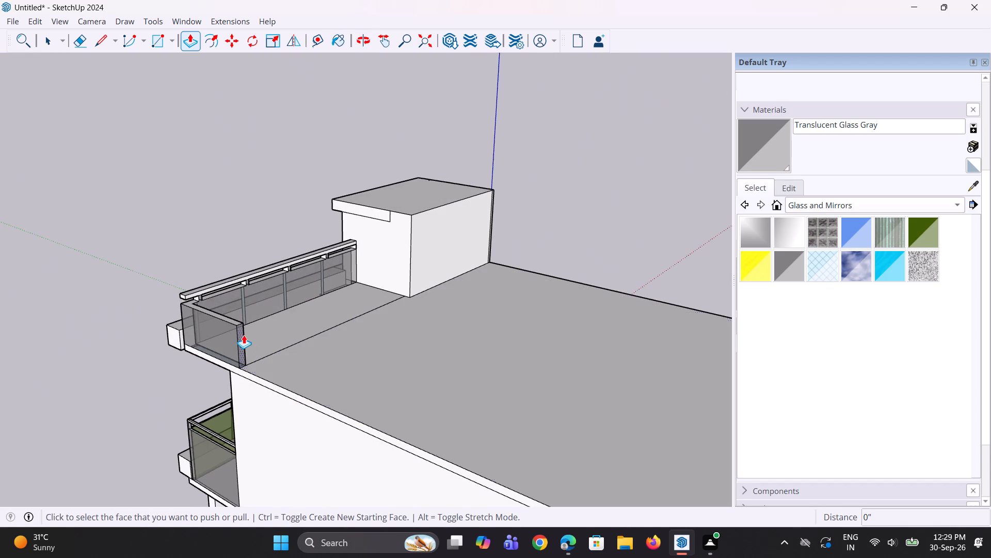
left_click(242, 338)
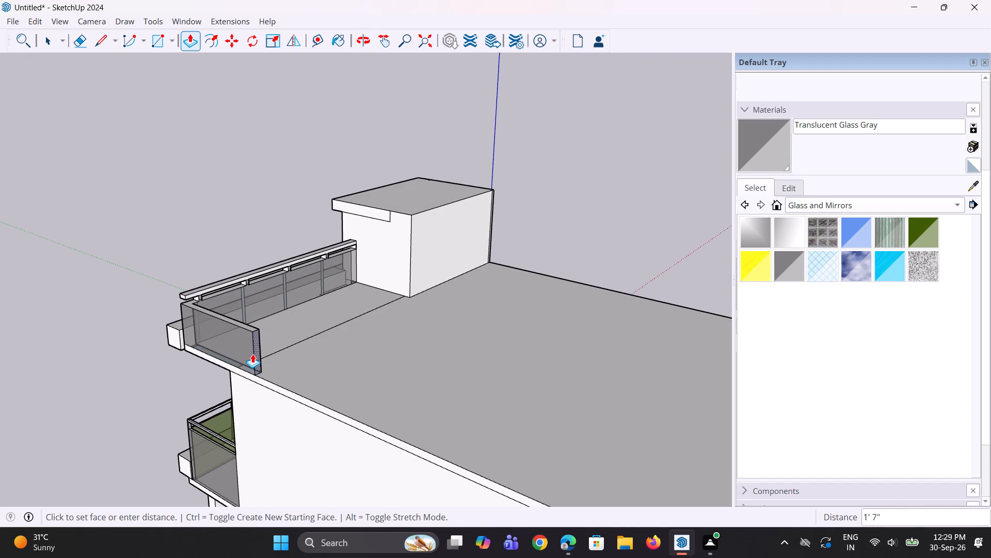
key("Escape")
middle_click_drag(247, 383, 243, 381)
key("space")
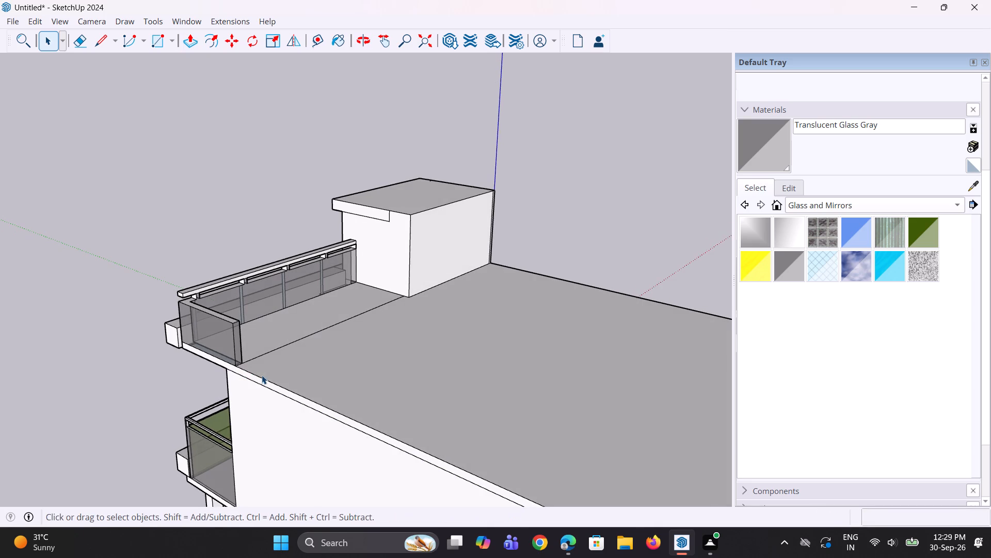
Copy the roof's side edge inward to the side return's inner corner, marking a strip as wide as the return.
left_click(263, 378)
middle_click_drag(309, 419, 222, 450)
scroll(193, 368, "up", 4)
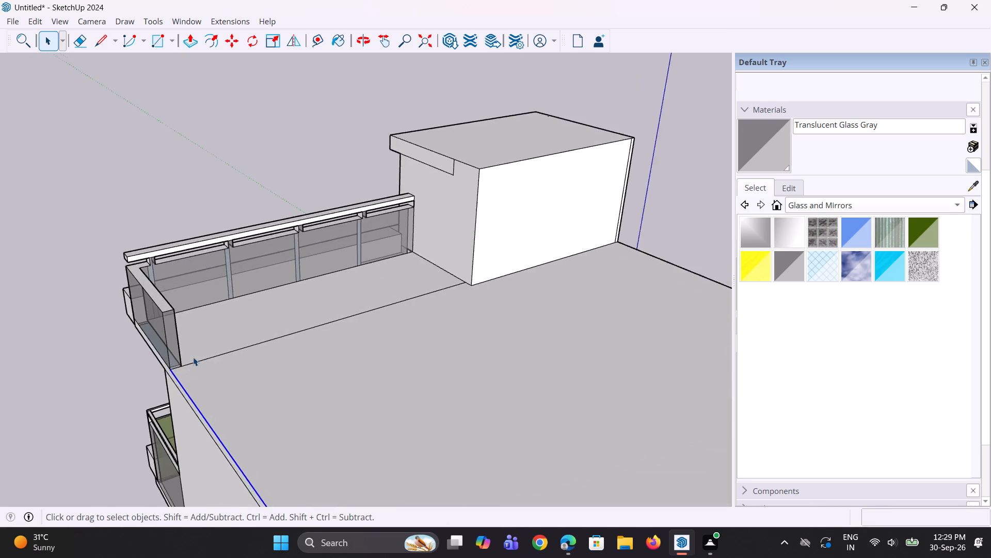
scroll(193, 357, "up", 4)
key("m")
left_click(163, 376)
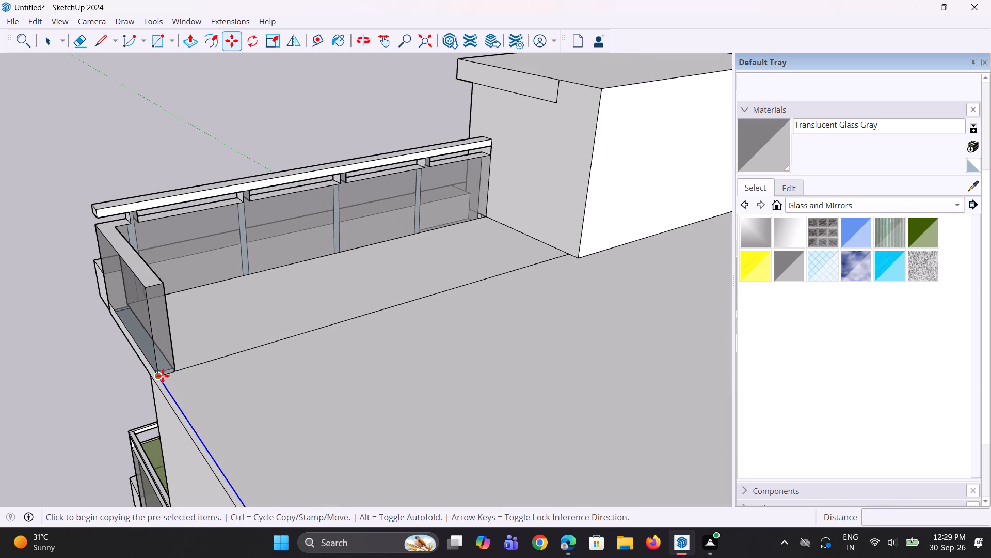
left_click(174, 372)
Pull the strip along the roof's side edge up 3' 7/16" as a solid parapet level with the glazed return.
key("p")
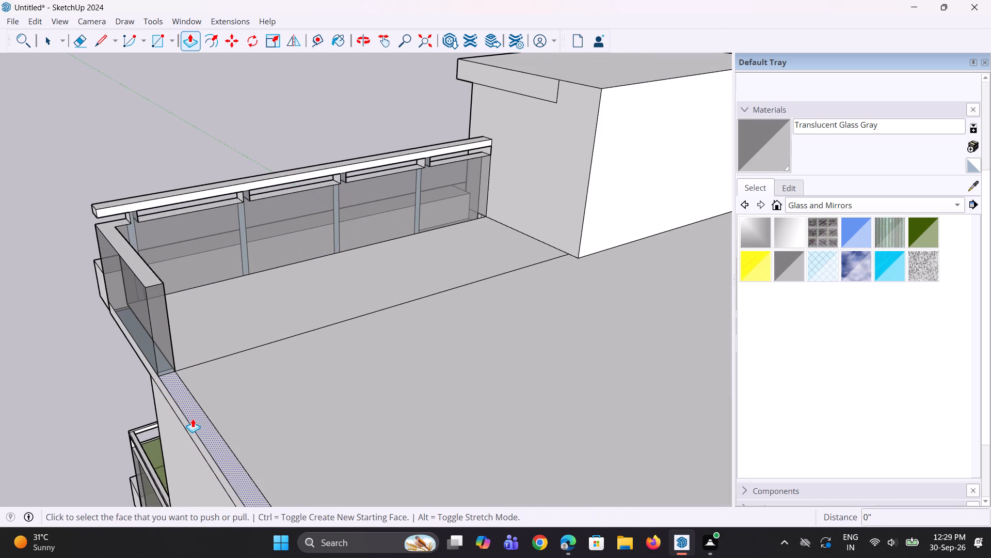
left_click(193, 419)
left_click(136, 304)
scroll(135, 313, "down", 2)
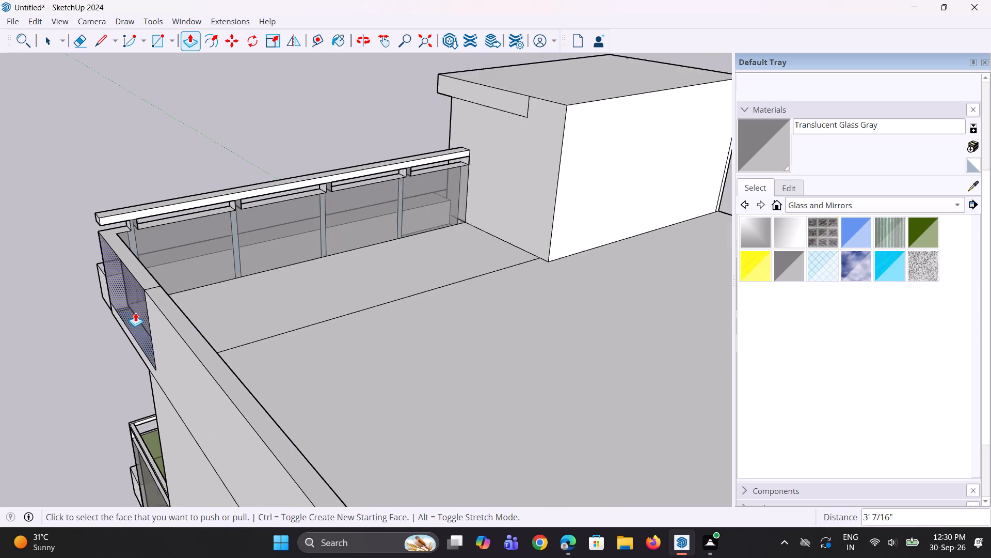
Push/pull the free end of the front parapet's top rail to align with the side return's outer face.
scroll(135, 313, "down", 2)
middle_click_drag(138, 308, 349, 299)
scroll(322, 306, "down", 5)
middle_click_drag(294, 312, 376, 312)
scroll(386, 300, "up", 5)
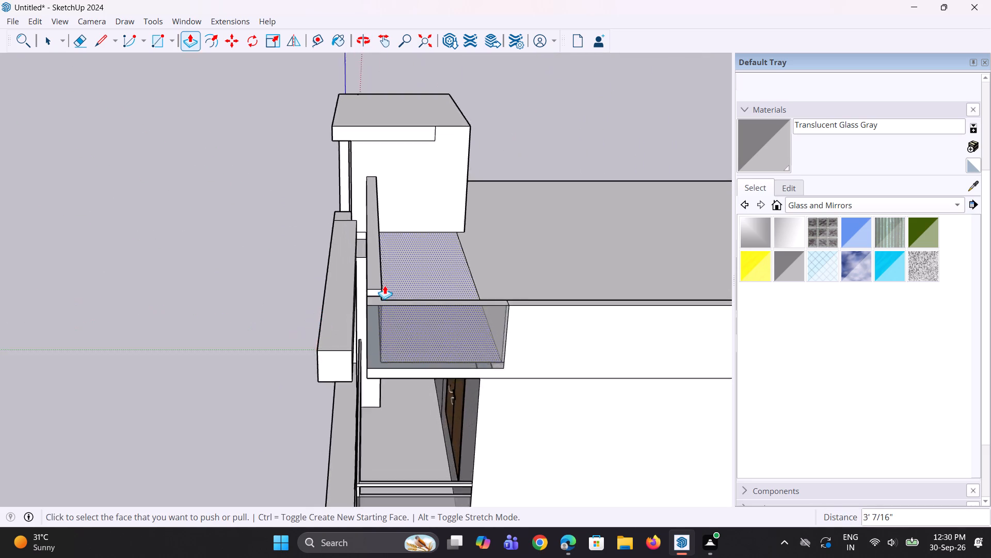
scroll(385, 285, "up", 5)
left_click(363, 296)
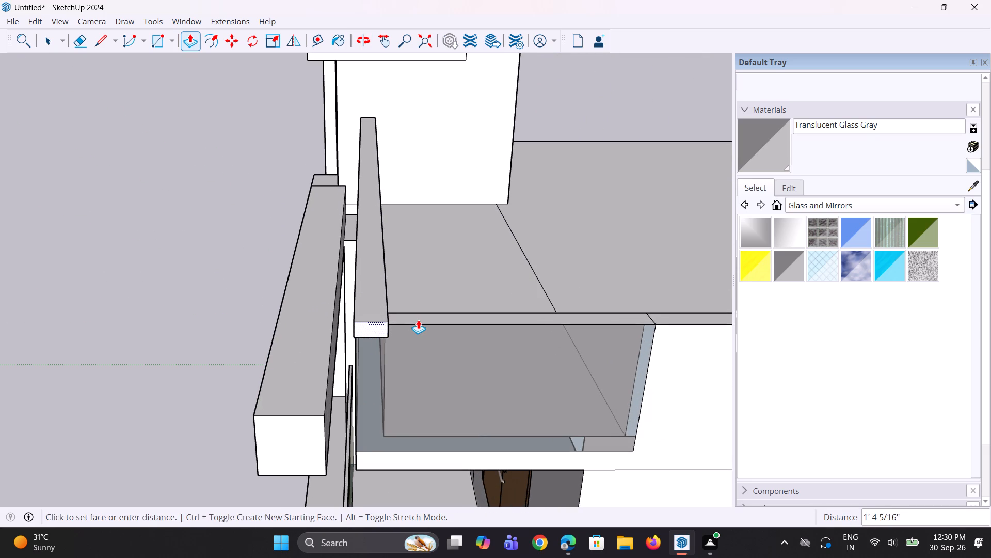
left_click(442, 326)
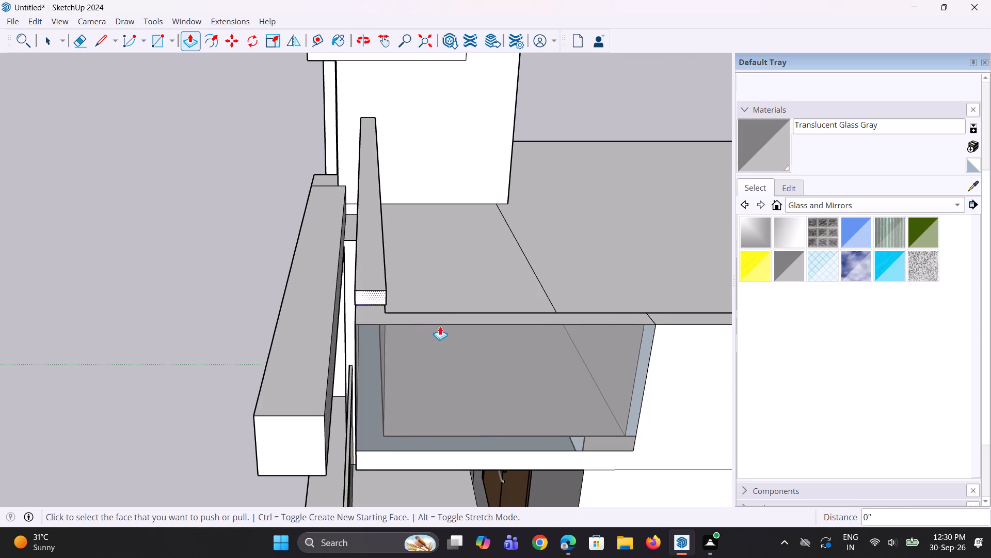
Draw a short vertical line across the top rail's inner side near its free end, in line with the return's inner face.
middle_click_drag(421, 336, 302, 339)
scroll(275, 284, "up", 2)
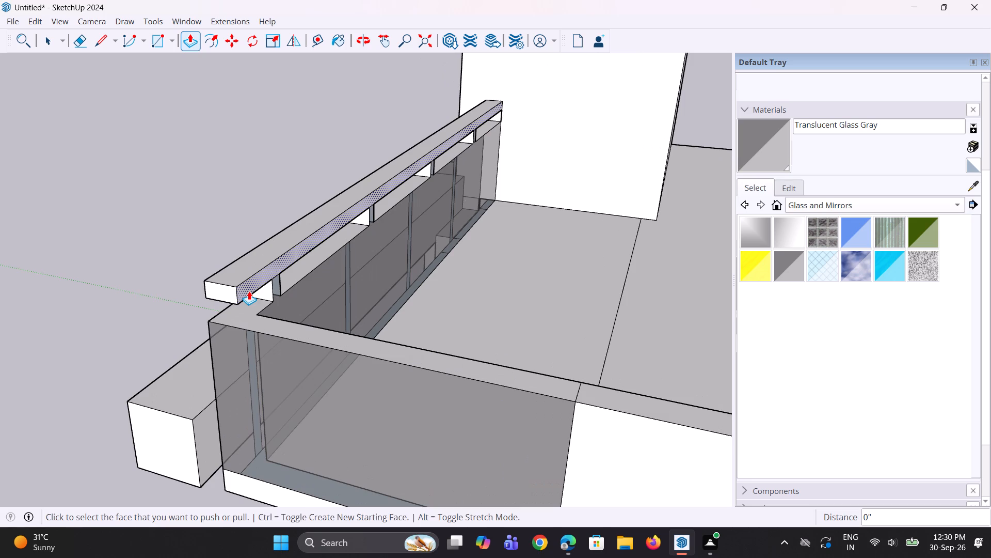
key("space")
key("l")
scroll(260, 294, "up", 1)
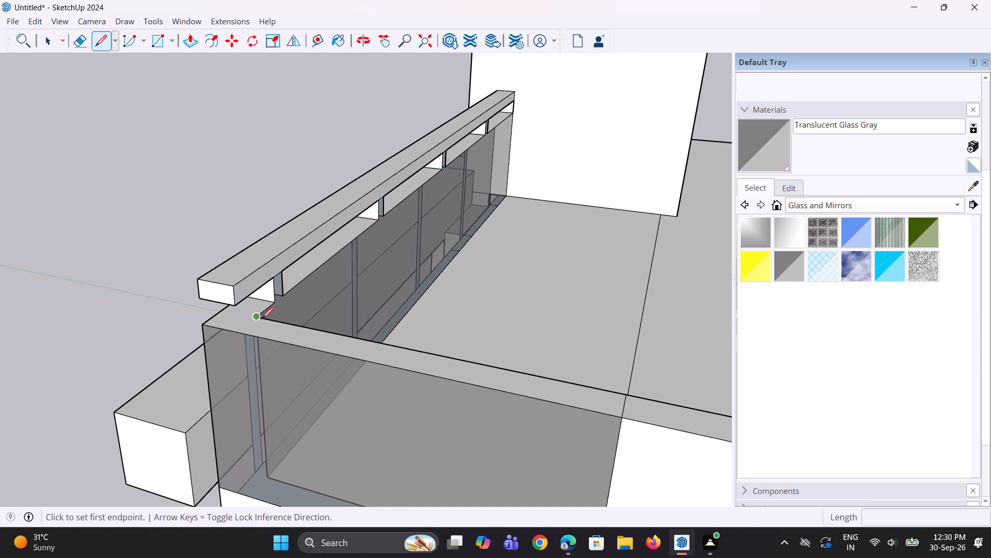
left_click(249, 293)
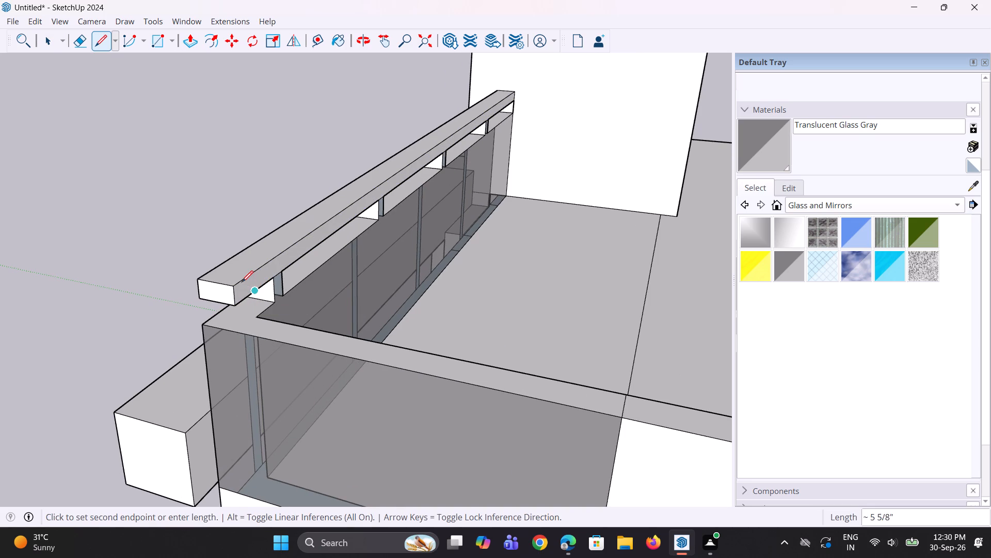
left_click(250, 280)
Pull the marked end section of the top rail's inner side along the side return to the end of its glass.
middle_click_drag(269, 308, 220, 285)
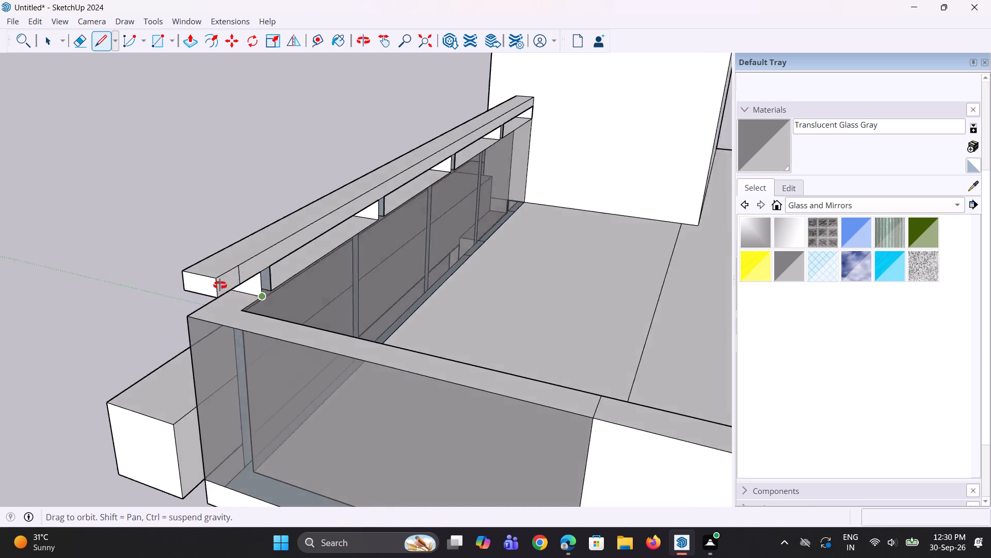
middle_click_drag(220, 285, 208, 282)
key("p")
left_click(190, 241)
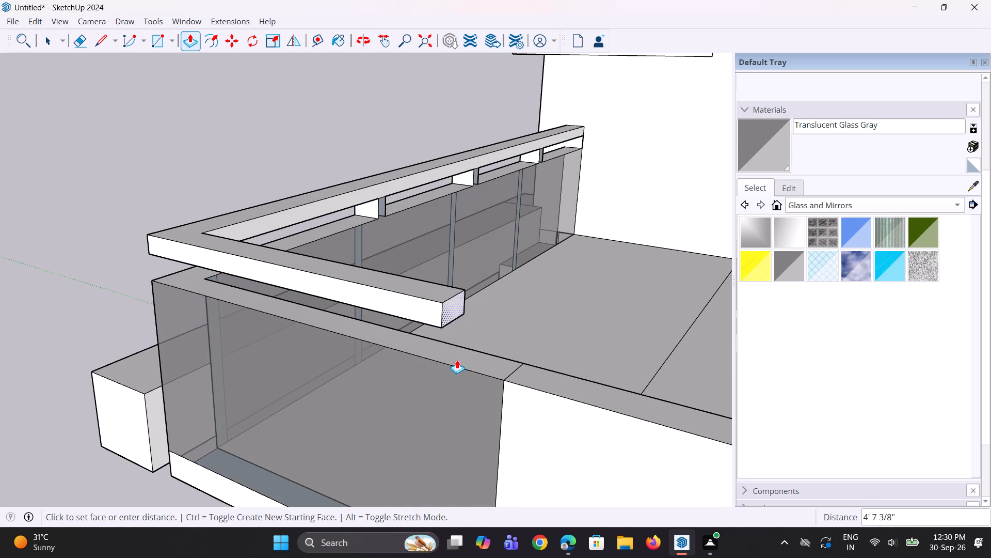
left_click(500, 380)
Draw a line across the underside of the side rail near its rear end to outline a small post.
scroll(363, 404, "down", 3)
middle_click_drag(339, 396, 356, 375)
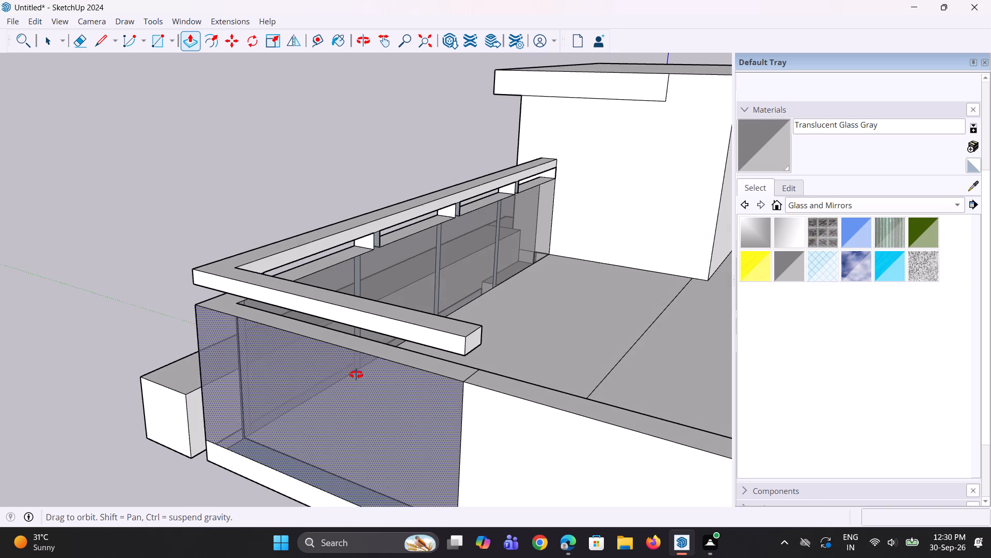
middle_click_drag(356, 375, 357, 362)
scroll(356, 361, "down", 5)
middle_click_drag(356, 361, 411, 372)
middle_click_drag(538, 327, 517, 326)
middle_click_drag(465, 353, 486, 275)
scroll(482, 236, "up", 4)
middle_click_drag(484, 215, 498, 152)
scroll(497, 161, "up", 3)
key("l")
scroll(499, 172, "up", 3)
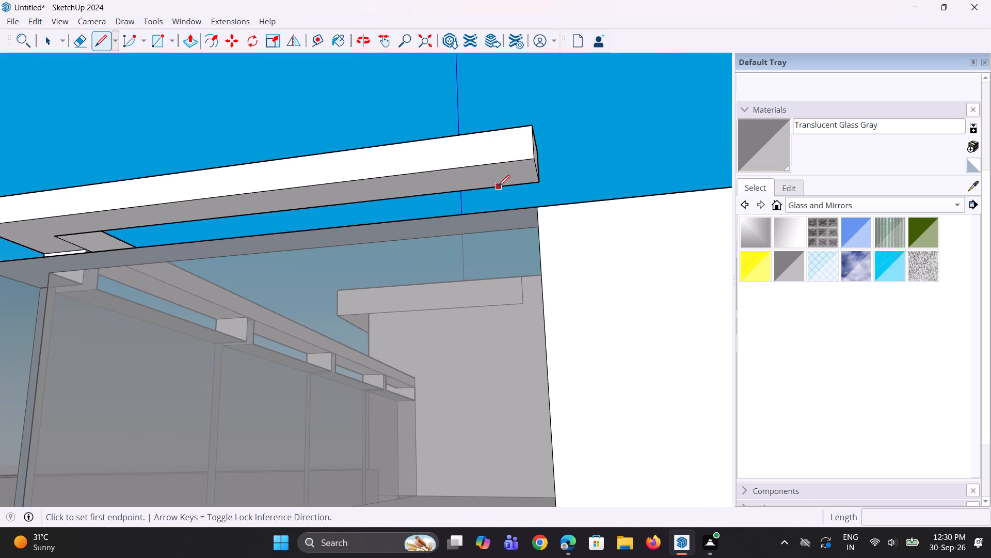
left_click(498, 188)
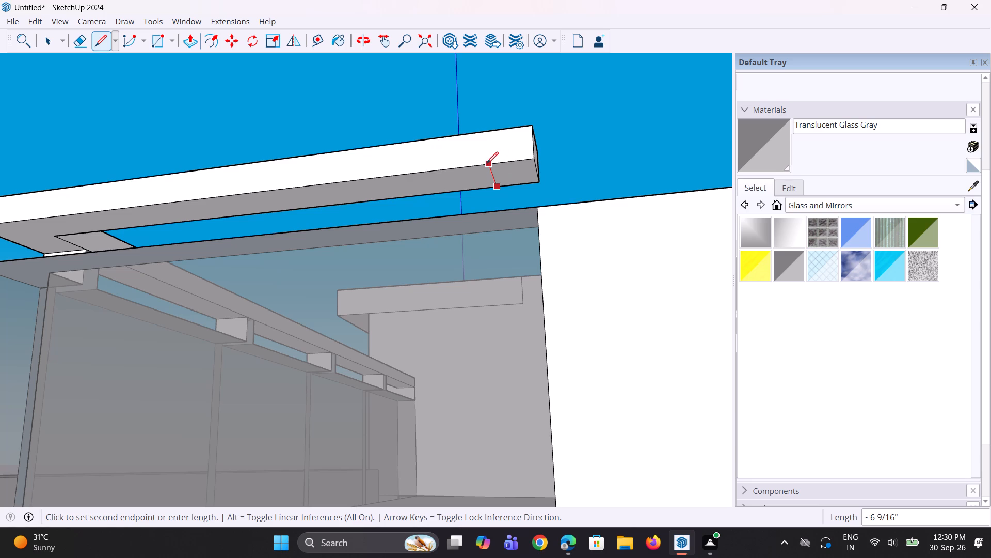
left_click(487, 163)
Pull the outlined face under the side rail's rear end down 5 3/16" to the top of the glazed return.
key("p")
left_click(504, 172)
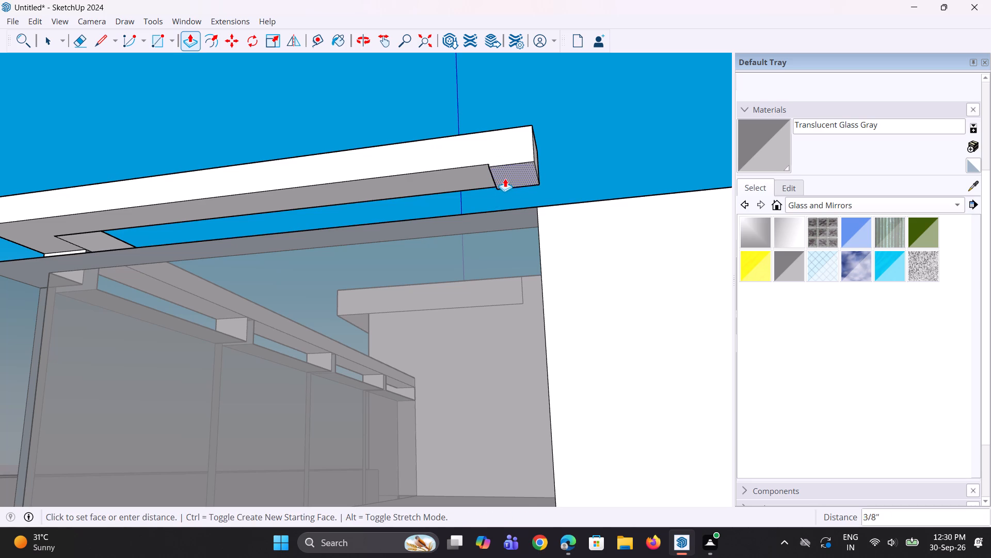
left_click(522, 209)
Examine the roof railing, side parapet and whole house from the front, side and rear.
scroll(427, 323, "down", 5)
middle_click_drag(403, 295, 476, 401)
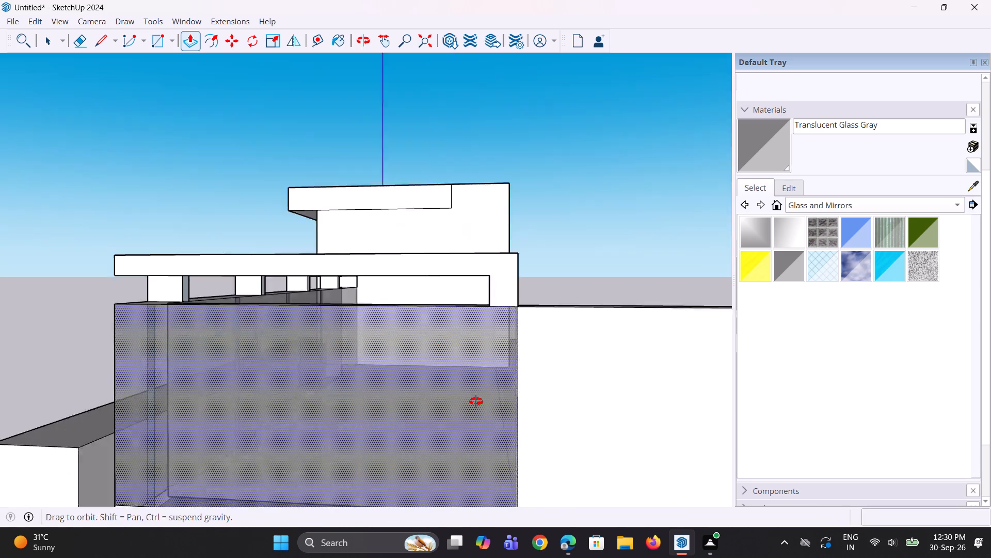
middle_click_drag(476, 401, 485, 410)
scroll(470, 357, "down", 4)
middle_click_drag(370, 369, 498, 373)
scroll(364, 357, "down", 5)
middle_click_drag(322, 339, 479, 365)
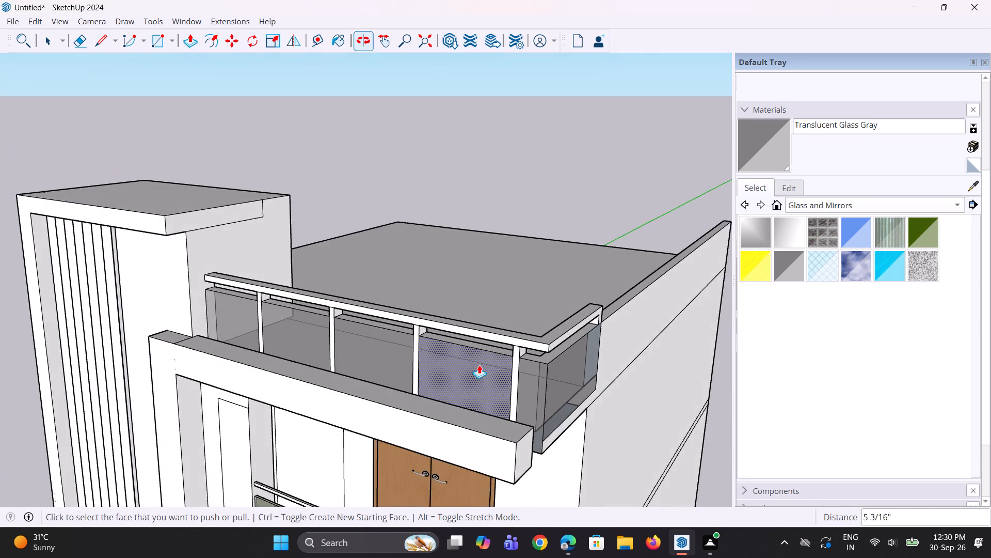
scroll(507, 356, "up", 5)
scroll(527, 353, "down", 4)
middle_click_drag(493, 359, 557, 337)
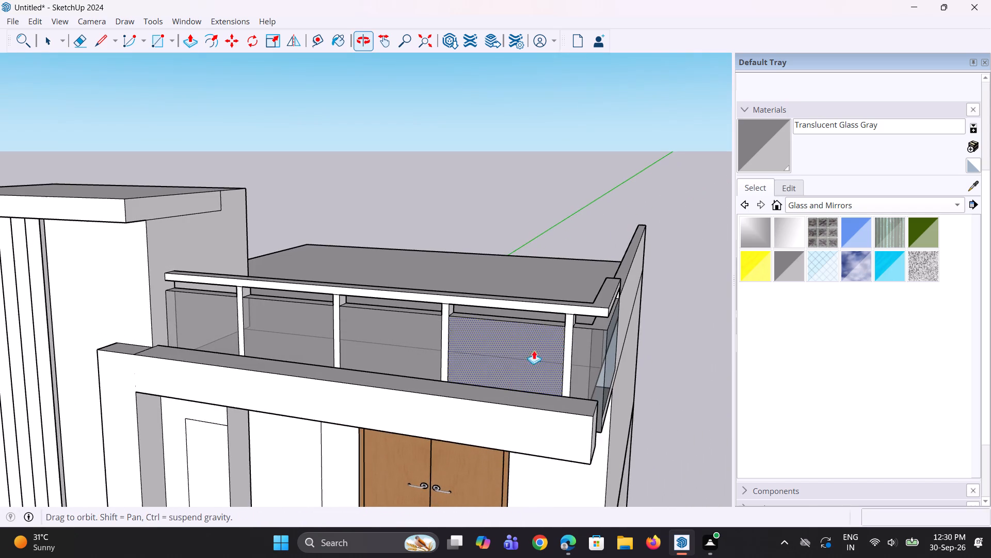
middle_click_drag(494, 411, 575, 357)
scroll(231, 421, "down", 12)
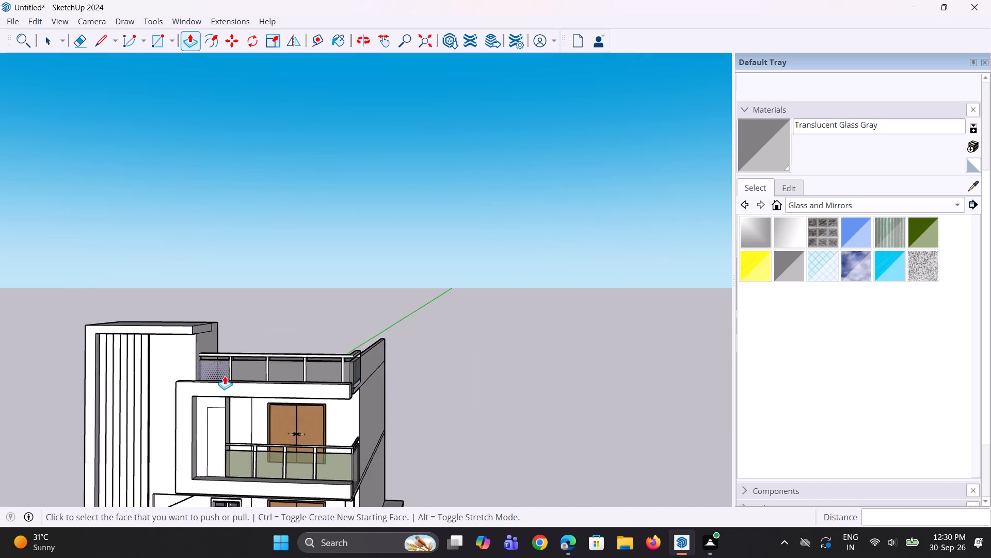
scroll(225, 376, "down", 1)
middle_click_drag(248, 424, 310, 433)
scroll(306, 447, "up", 3)
scroll(280, 416, "down", 4)
middle_click_drag(286, 409, 102, 400)
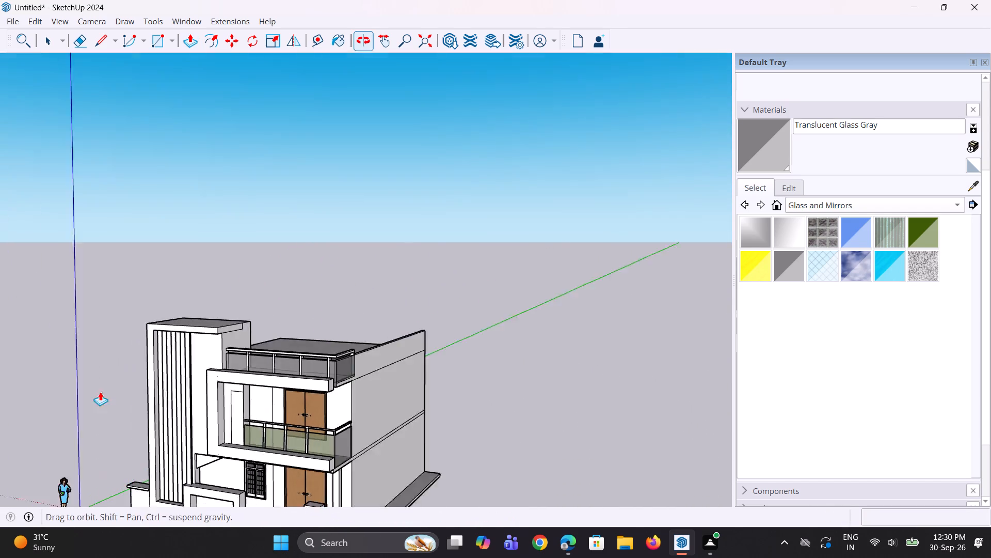
scroll(331, 323, "down", 4)
middle_click_drag(412, 358, 0, 367)
scroll(479, 344, "down", 5)
middle_click_drag(465, 383, 190, 436)
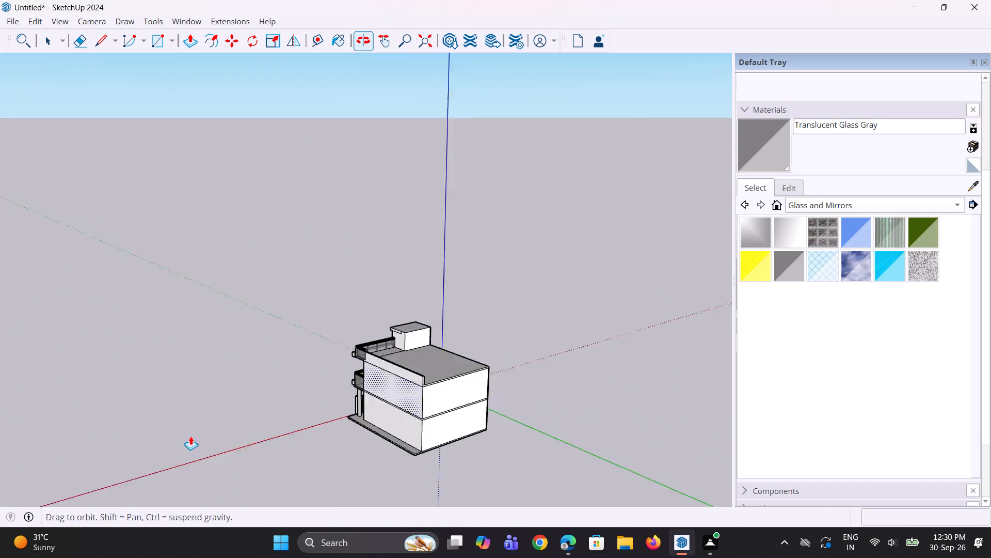
middle_click_drag(190, 436, 203, 438)
scroll(479, 394, "up", 7)
scroll(376, 341, "up", 1)
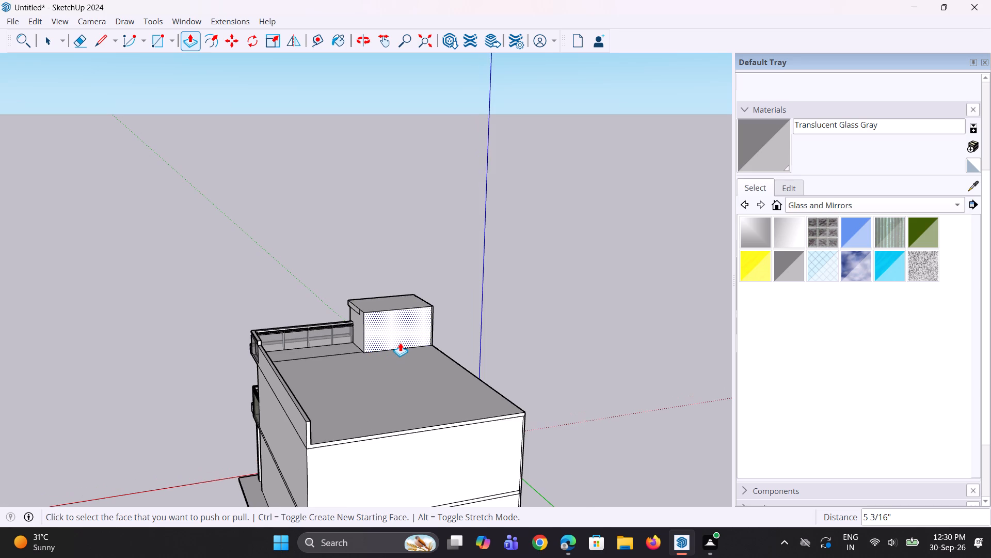
scroll(406, 288, "down", 4)
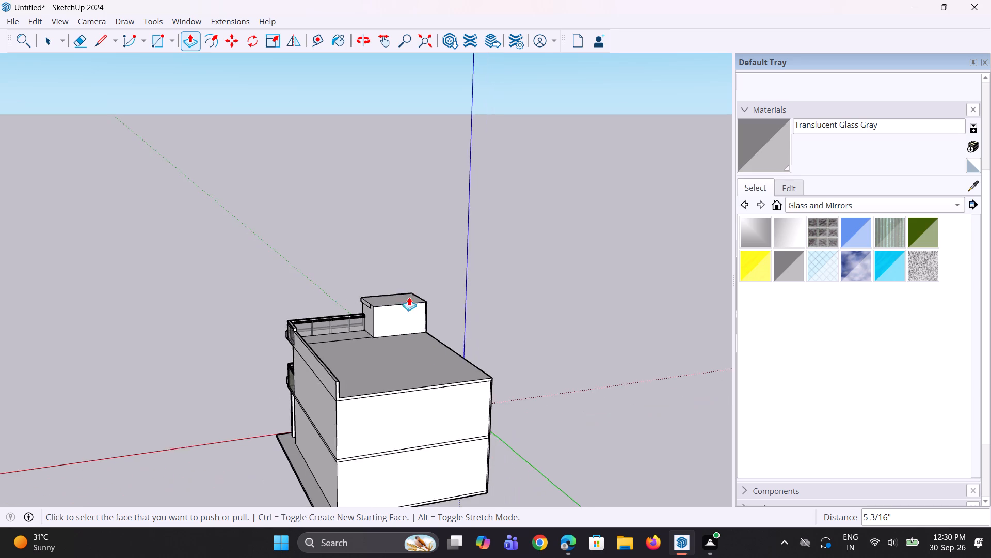
Copy the rear edge of the roof floor about 6 3/16" inward to outline the rear parapet wall.
middle_click_drag(424, 368, 228, 526)
scroll(184, 445, "up", 7)
key("space")
key("space")
scroll(274, 427, "up", 3)
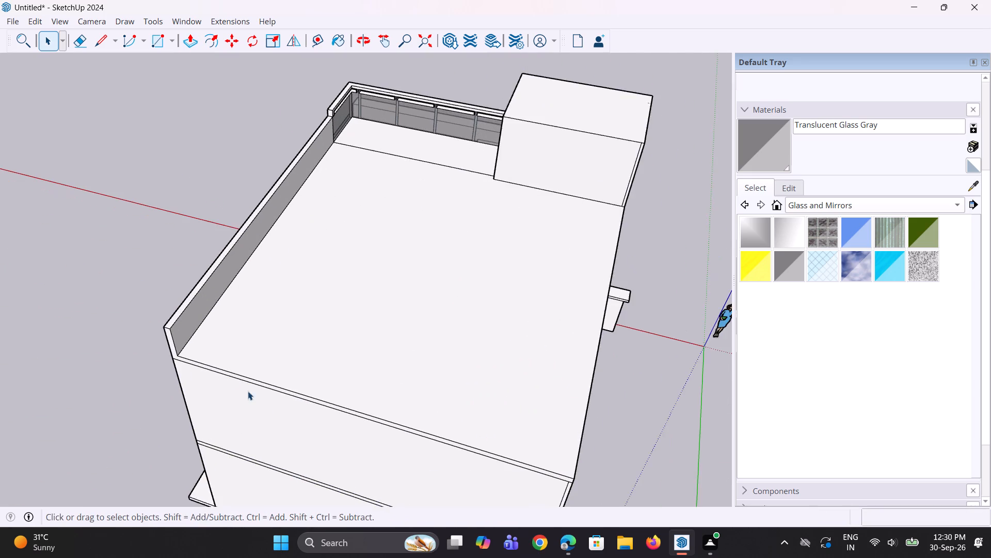
scroll(227, 373, "up", 1)
left_click(196, 359)
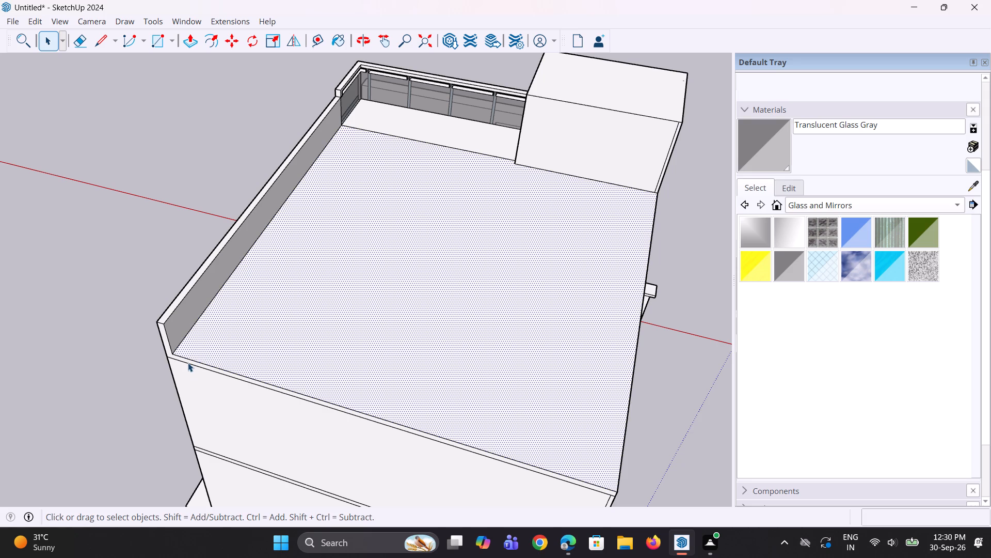
left_click(191, 359)
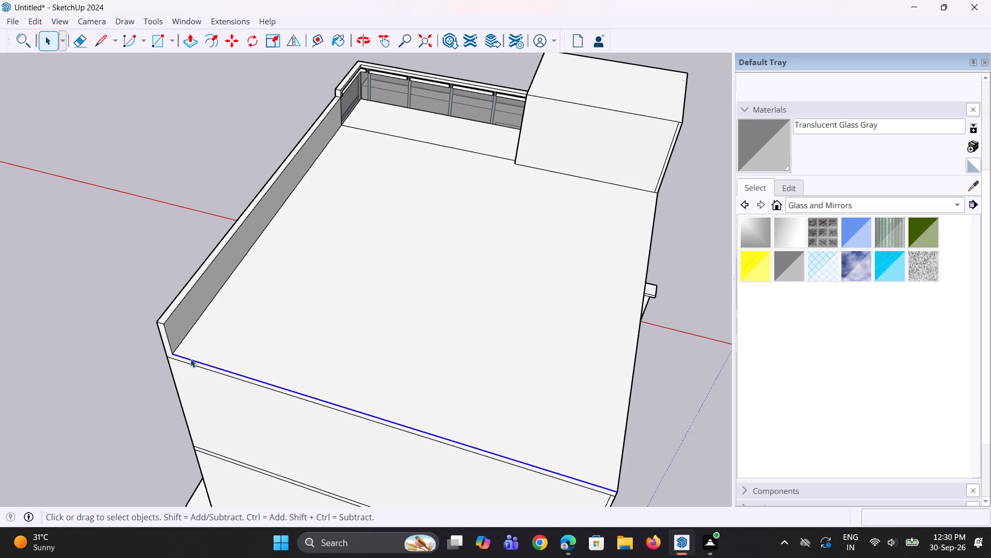
scroll(166, 361, "up", 6)
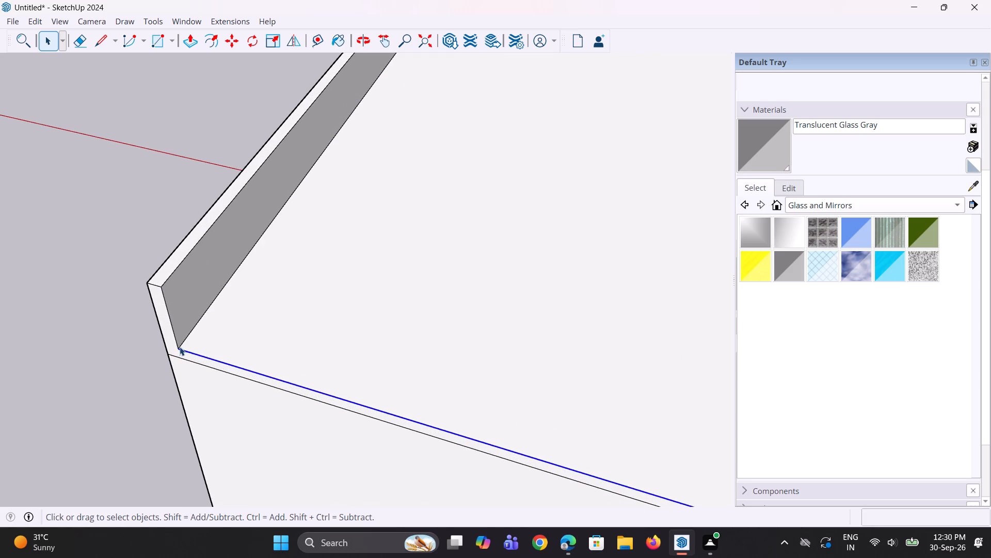
key("m")
left_click(186, 353)
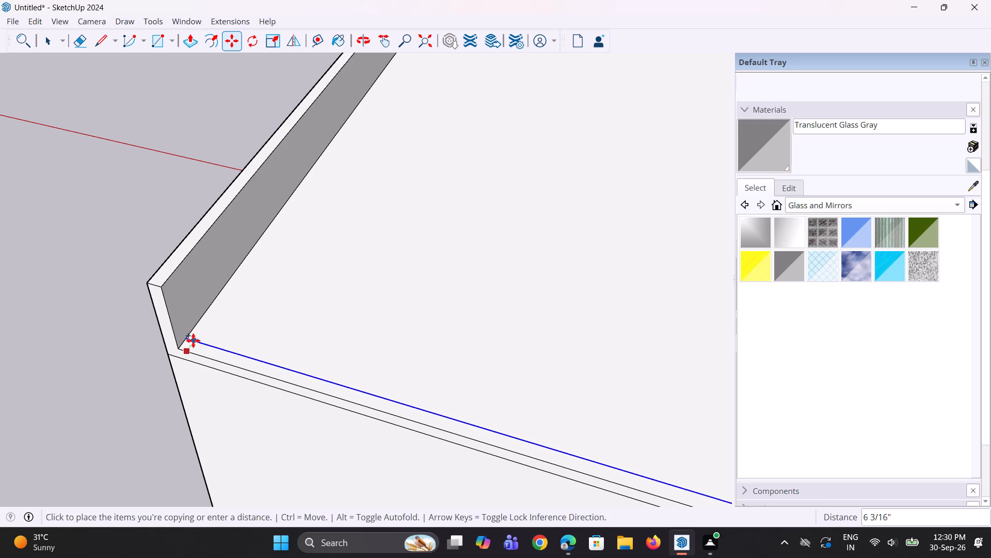
left_click(196, 340)
key("space")
Pull the rear roof strip up 3' 7/16" to the top of the side parapet.
key("p")
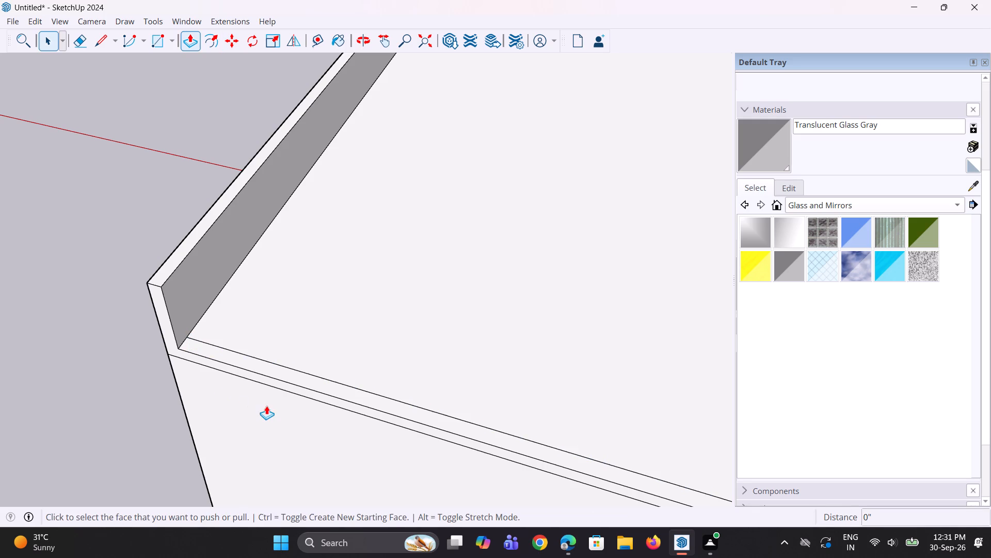
left_click(292, 375)
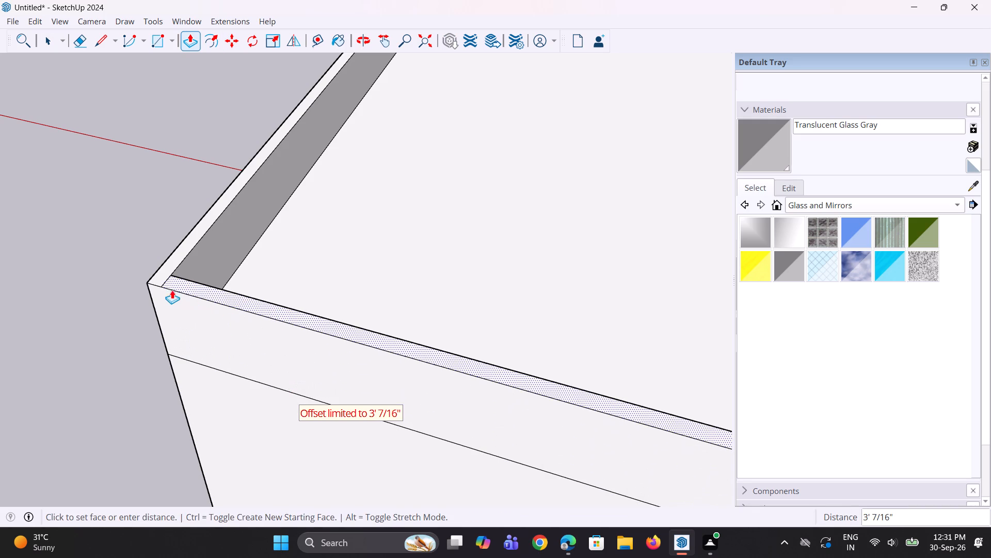
left_click(157, 284)
scroll(178, 329, "down", 15)
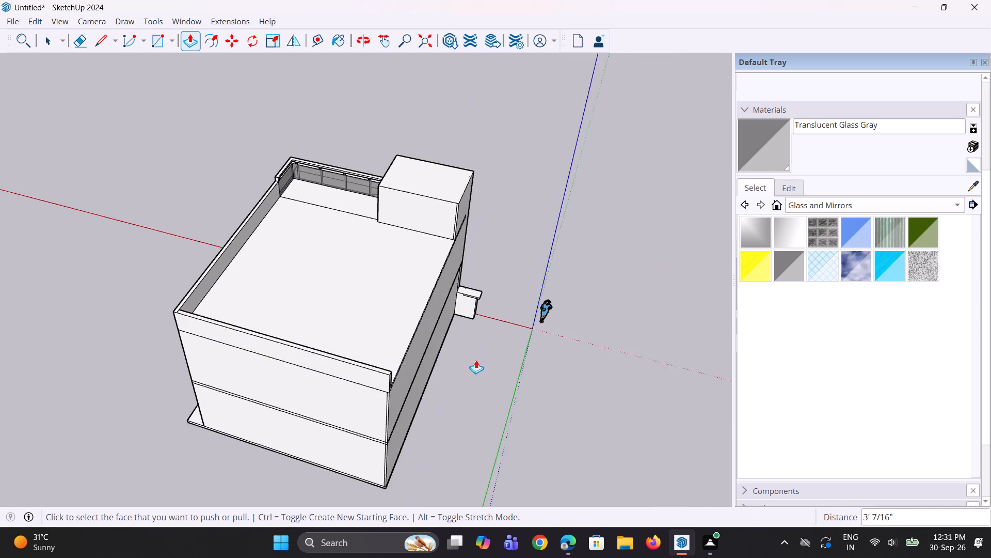
Copy the roof floor's open side edge, beside the stair tower, about 5 7/16" inward to outline the last parapet wall.
middle_click_drag(479, 370, 126, 375)
scroll(147, 288, "up", 6)
middle_click_drag(212, 316, 207, 365)
key("space")
key("space")
scroll(185, 335, "up", 2)
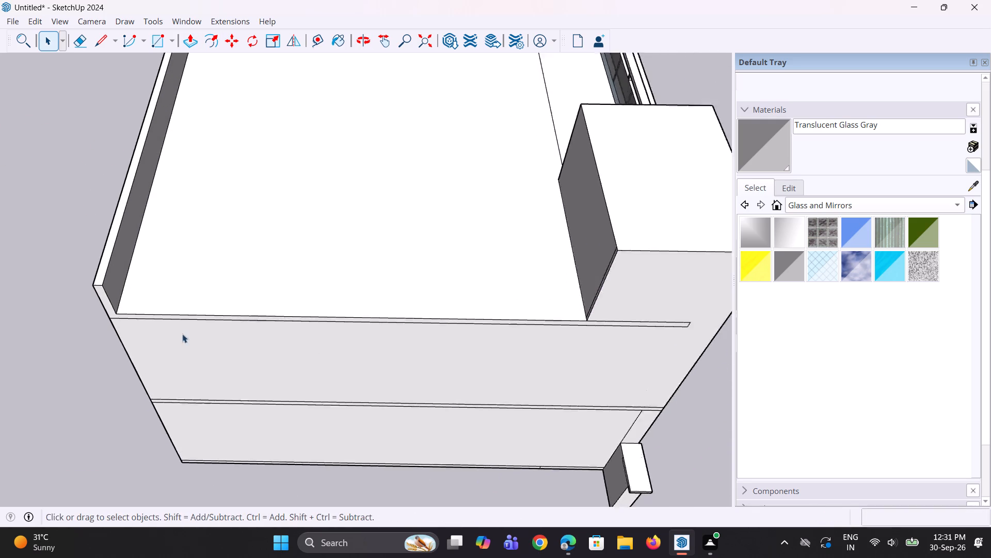
scroll(182, 334, "up", 3)
middle_click_drag(133, 328, 124, 373)
scroll(119, 368, "up", 4)
left_click(119, 365)
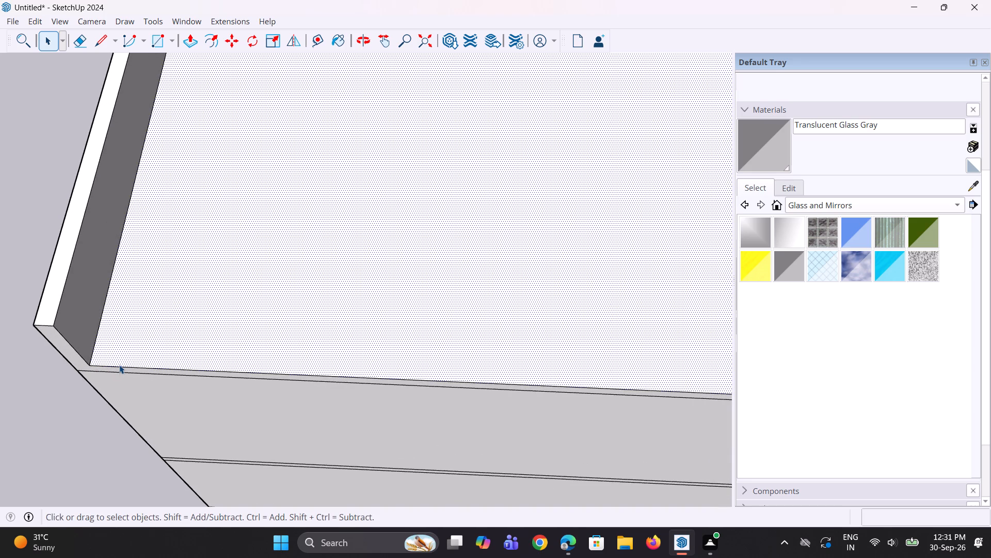
left_click(120, 367)
scroll(115, 358, "up", 2)
key("m")
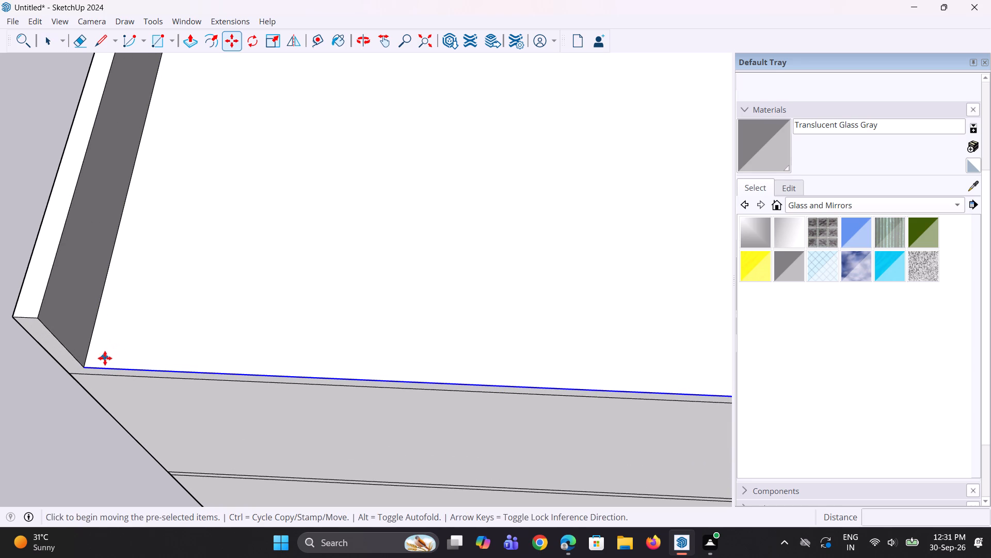
left_click(87, 368)
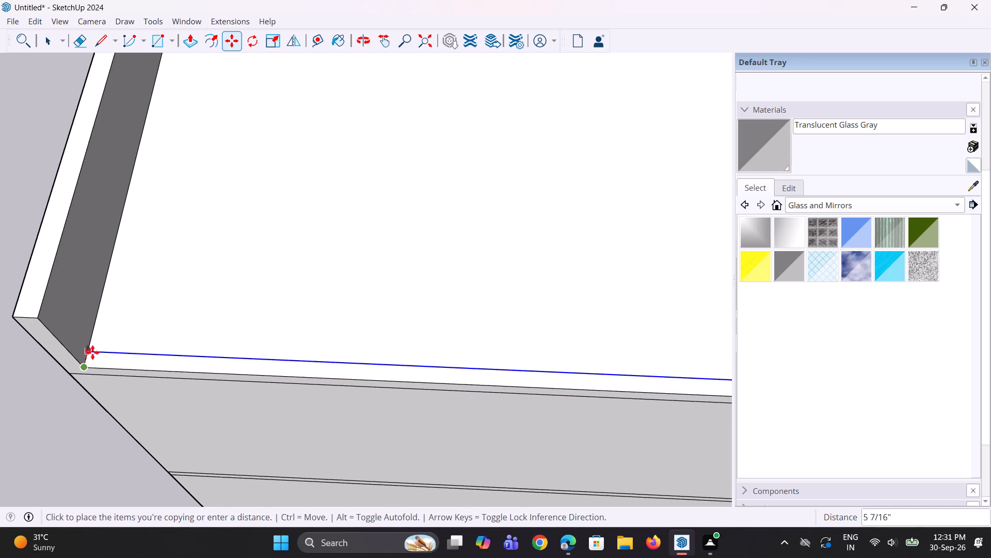
left_click(92, 352)
Pull the outlined side strip up 3' 7/16" to the top of the rear parapet.
key("p")
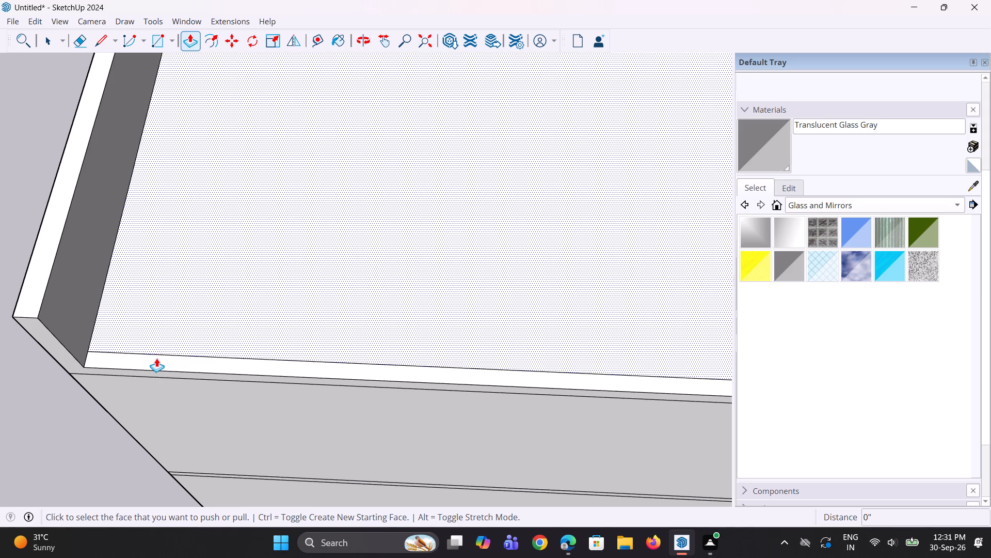
left_click(156, 359)
left_click(36, 312)
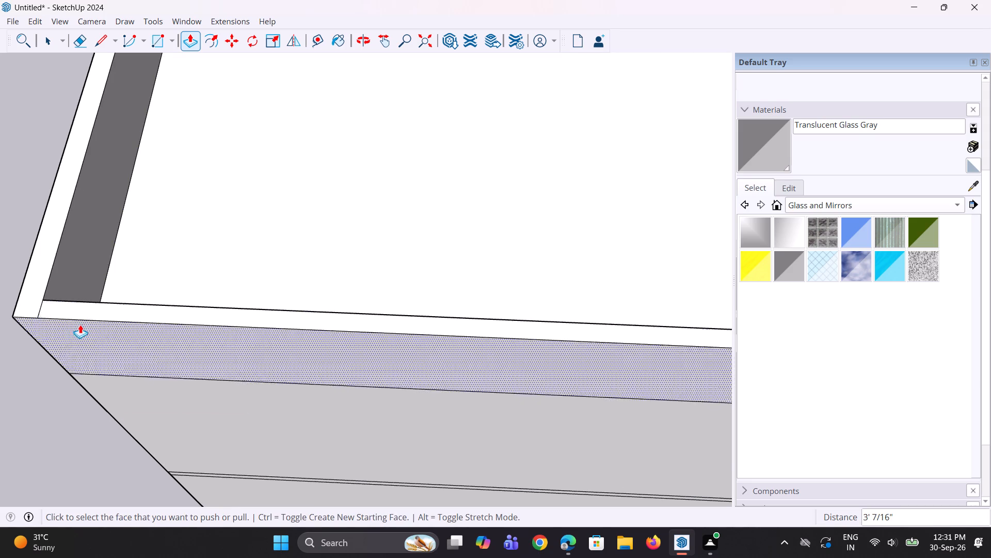
Examine the completed roof parapet and the whole house from the rear, both sides and the front.
scroll(80, 324, "down", 9)
middle_click_drag(217, 302, 311, 245)
scroll(309, 281, "down", 5)
middle_click_drag(302, 293, 401, 263)
scroll(397, 268, "down", 3)
middle_click_drag(398, 269, 636, 263)
middle_click_drag(344, 281, 99, 205)
scroll(344, 281, "down", 1)
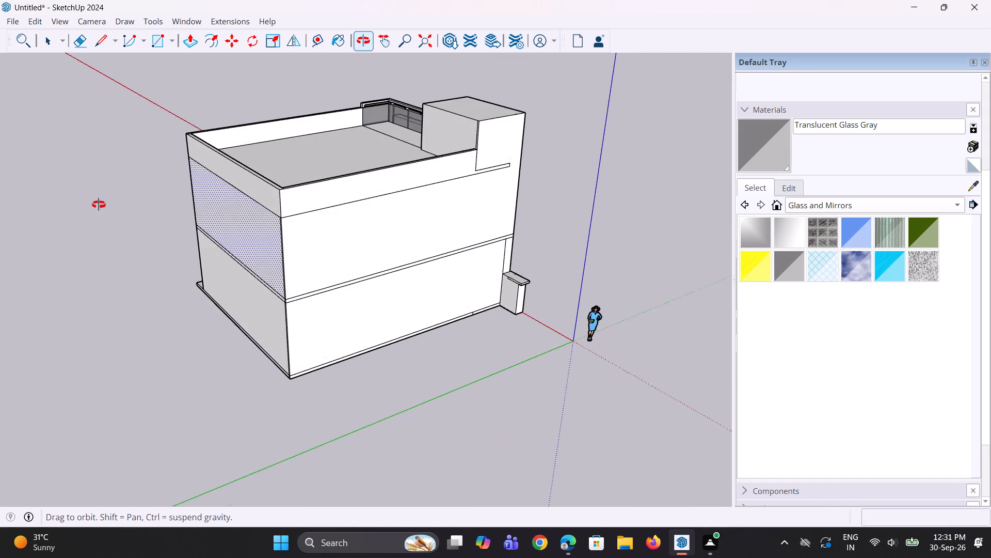
middle_click_drag(99, 205, 82, 199)
middle_click_drag(441, 225, 941, 291)
middle_click_drag(350, 270, 350, 271)
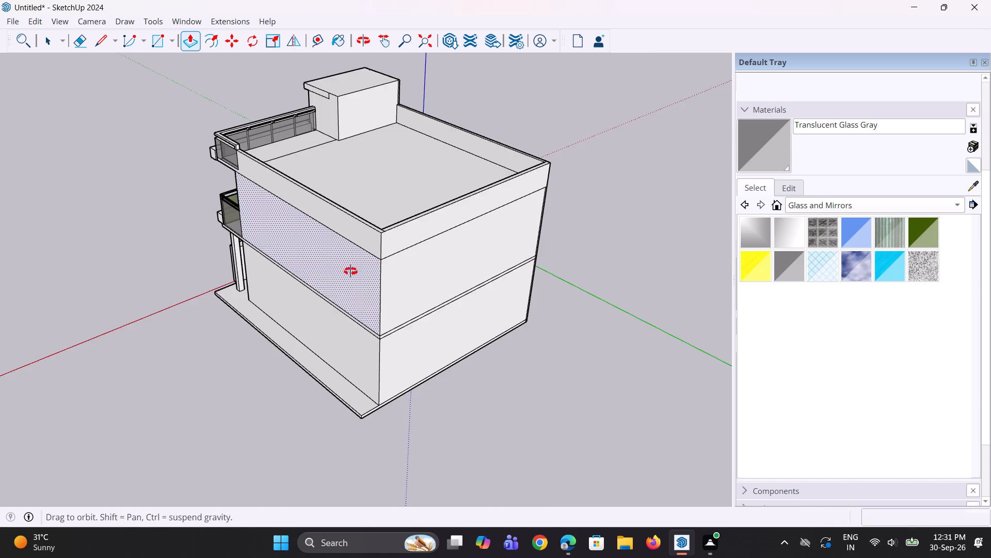
middle_click_drag(350, 271, 820, 280)
middle_click_drag(482, 282, 849, 283)
middle_click_drag(383, 361, 370, 257)
scroll(392, 308, "up", 1)
middle_click_drag(386, 304, 350, 307)
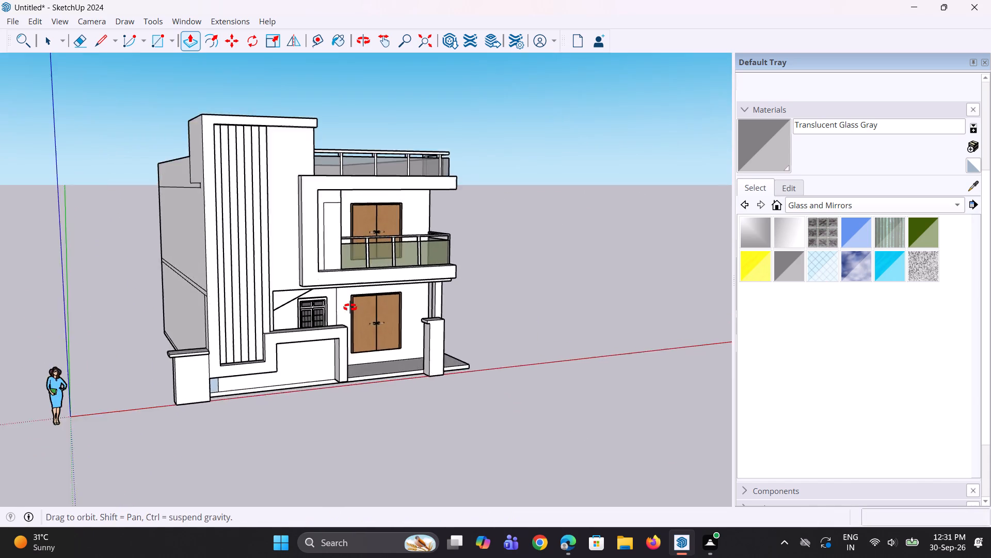
middle_click_drag(350, 307, 294, 307)
scroll(337, 292, "up", 2)
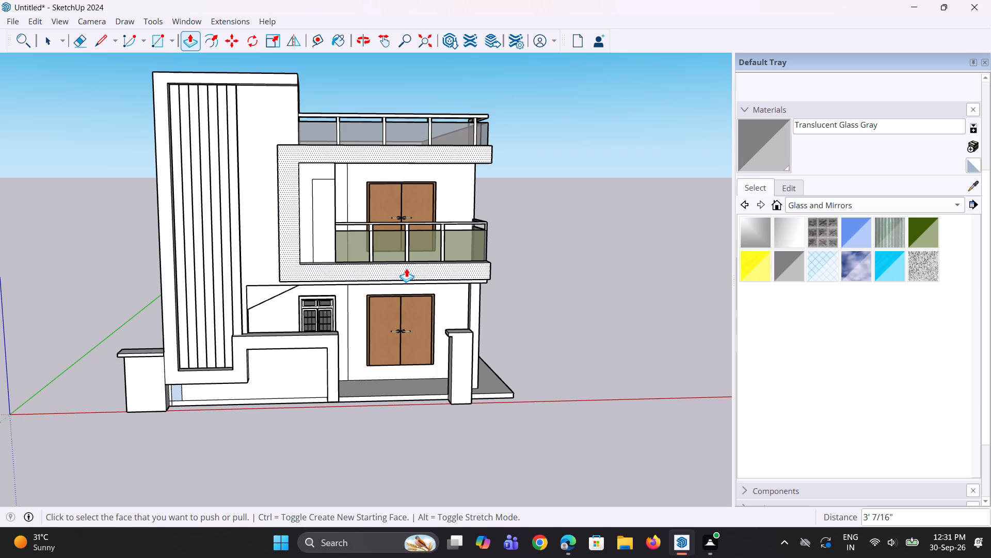
scroll(412, 273, "down", 3)
middle_click_drag(411, 291, 392, 292)
scroll(392, 292, "up", 1)
scroll(390, 291, "down", 1)
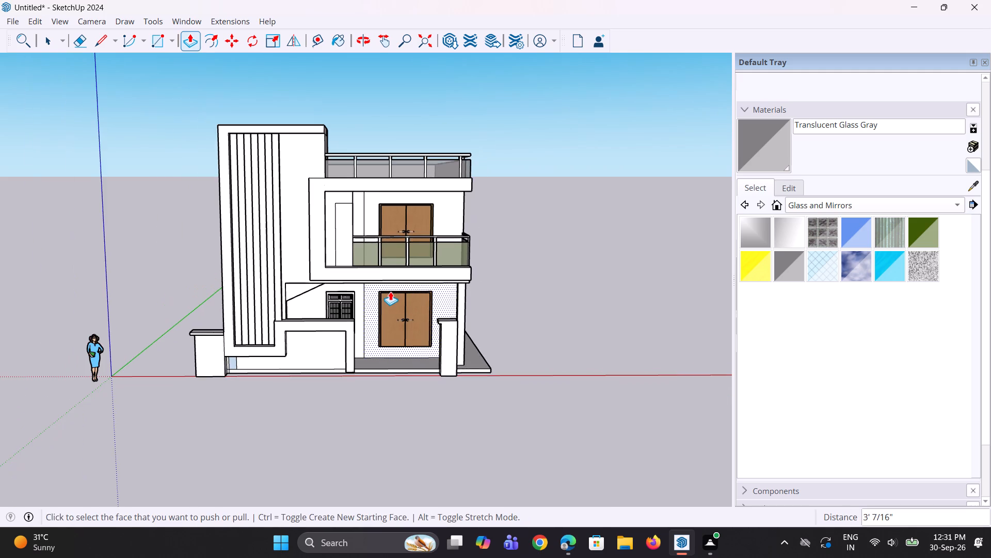
scroll(387, 288, "down", 1)
scroll(381, 283, "up", 1)
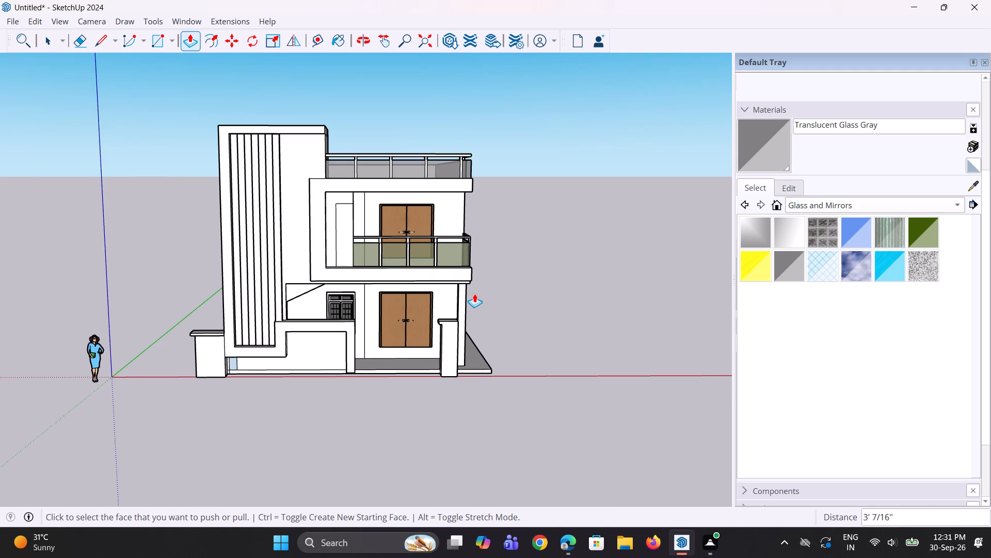
key("space")
key("space")
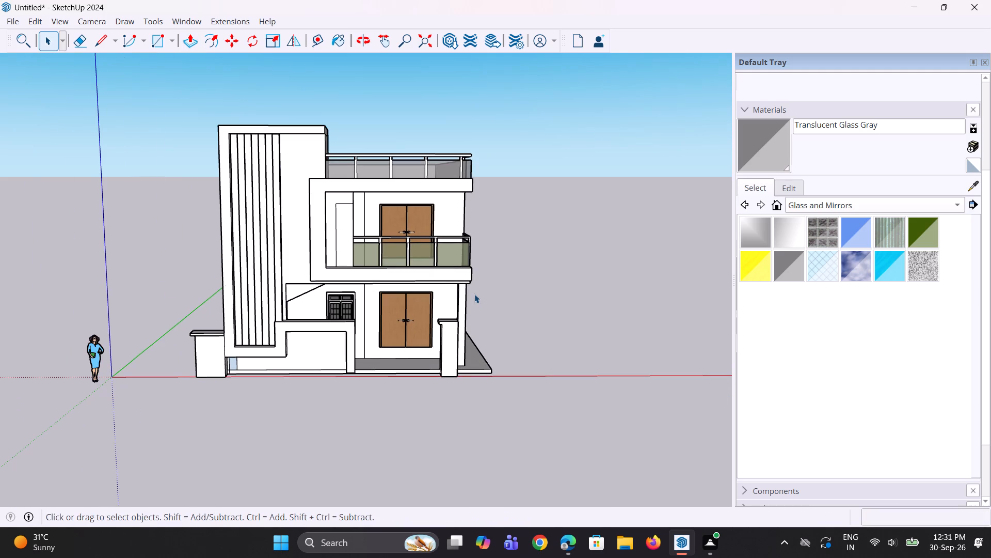
scroll(474, 294, "down", 3)
middle_click_drag(476, 314, 457, 286)
scroll(447, 327, "up", 1)
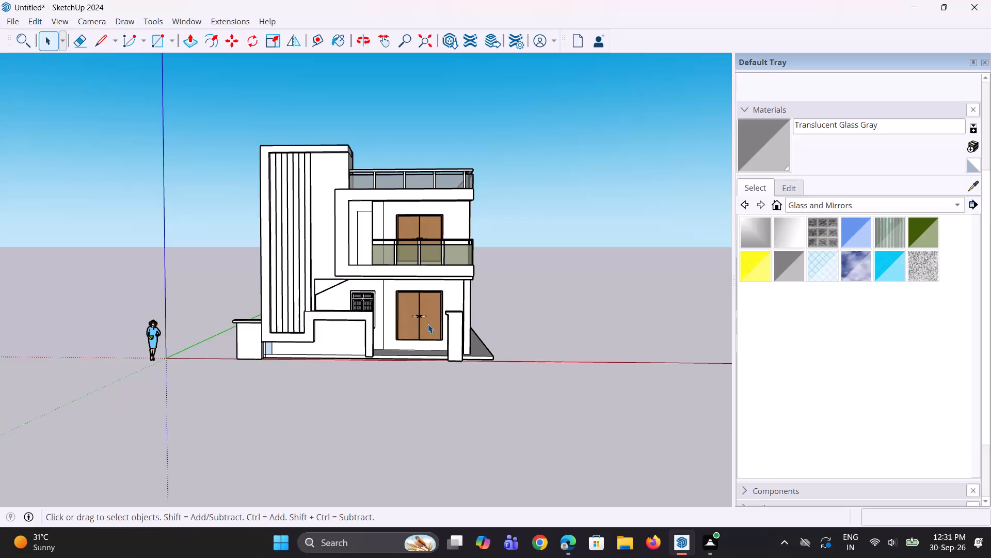
Paint the left leaf of the ground-floor double door with Wood Floor, inside its nested group.
left_click(822, 204)
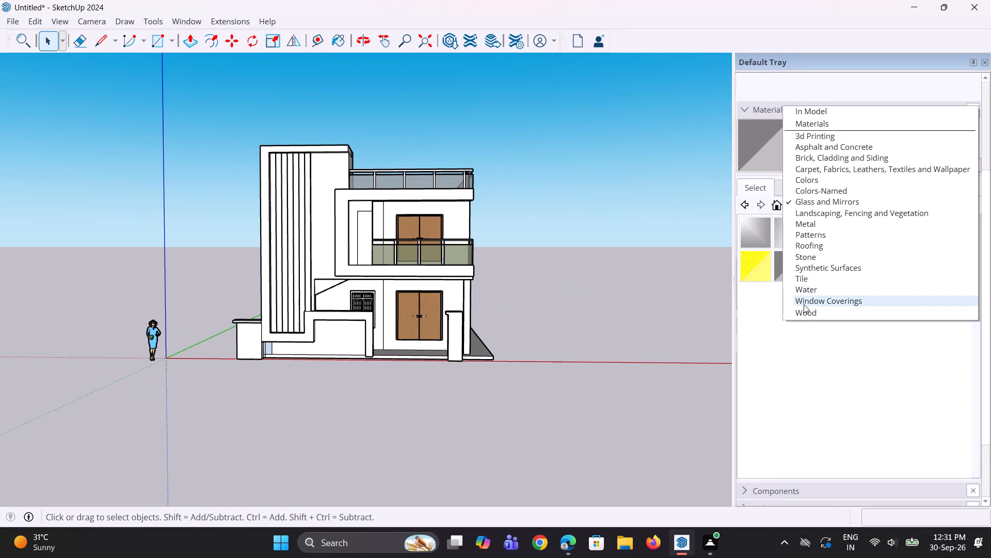
left_click(803, 312)
left_click_drag(855, 235, 848, 242)
scroll(319, 357, "up", 2)
right_click(420, 301)
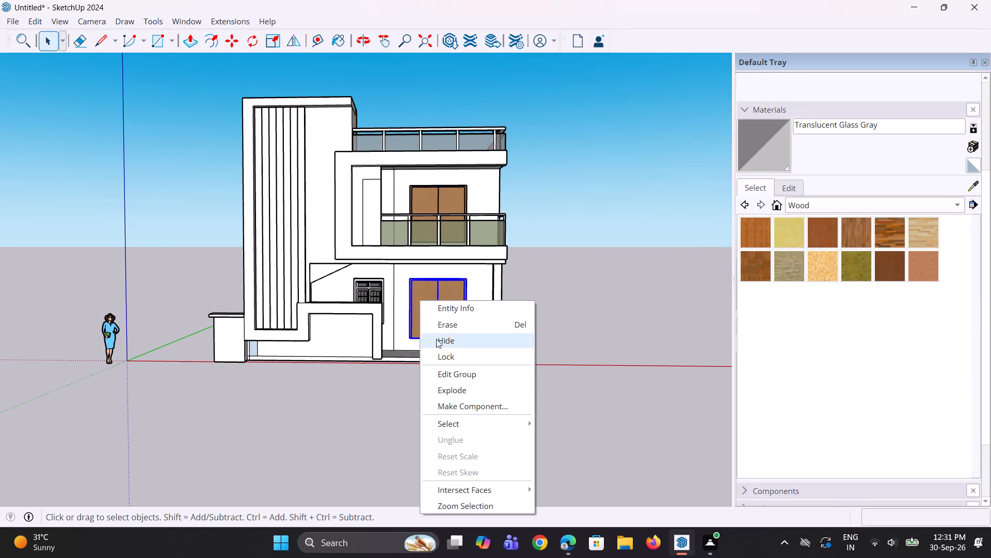
left_click(453, 378)
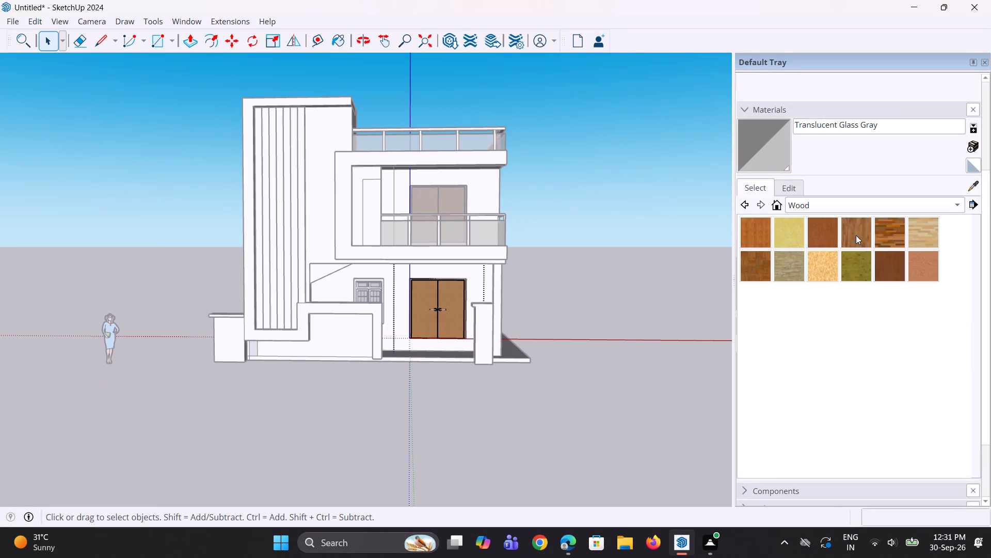
left_click(856, 235)
left_click(436, 304)
triple_click(442, 300)
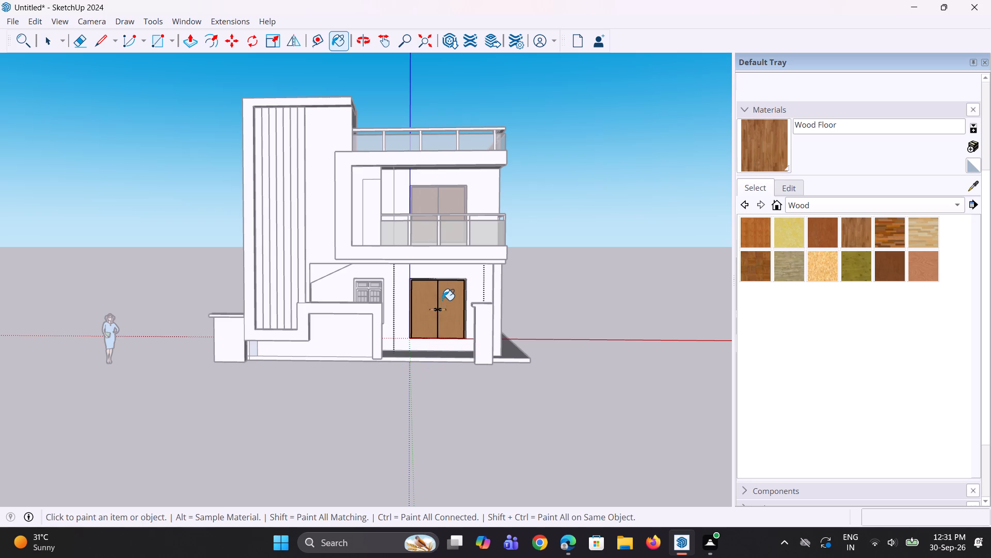
double_click(442, 300)
scroll(426, 310, "up", 3)
right_click(430, 300)
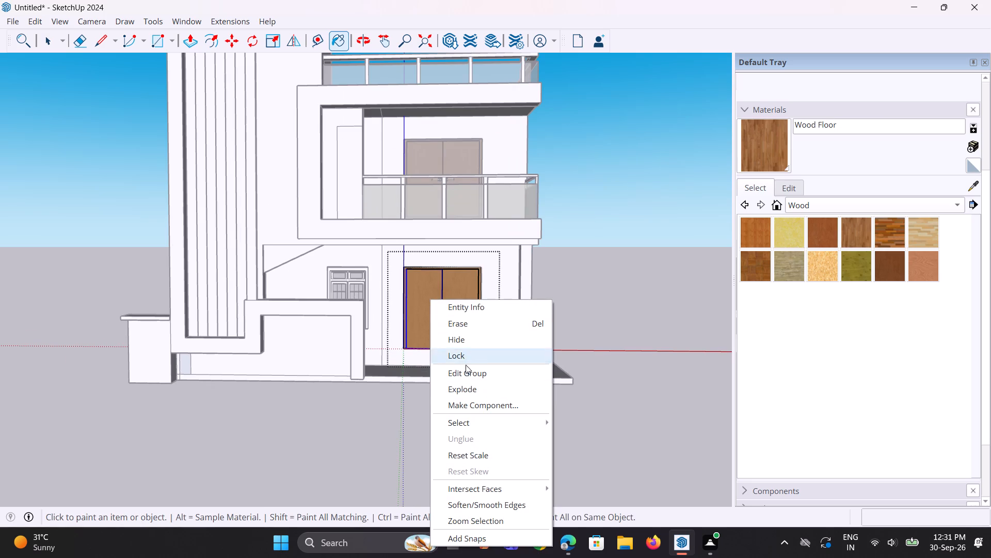
left_click(474, 379)
scroll(440, 320, "up", 2)
double_click(425, 300)
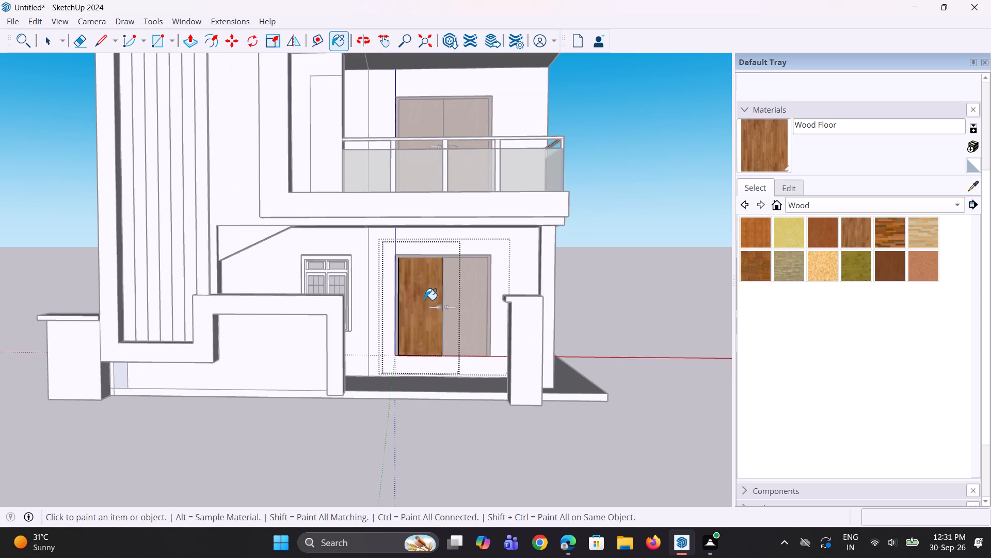
scroll(463, 302, "up", 2)
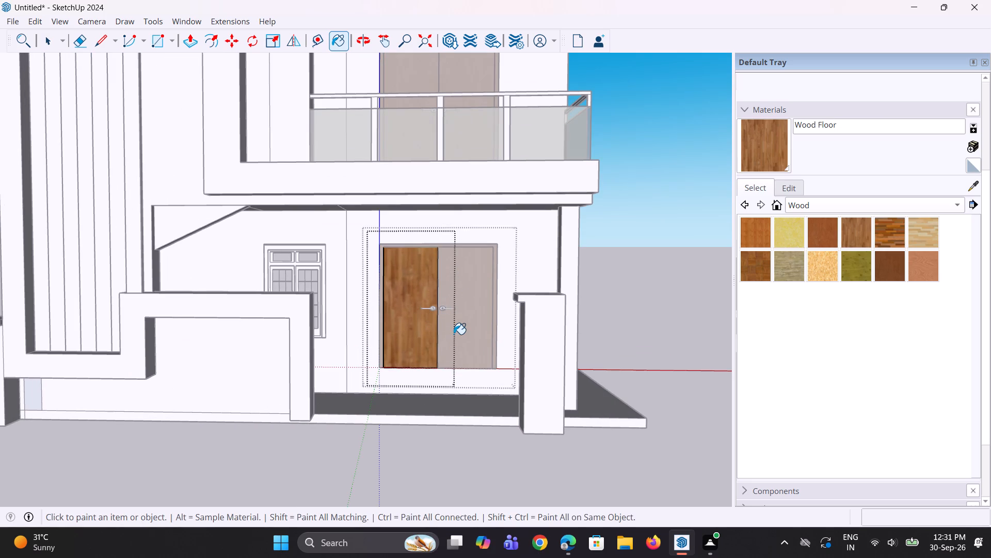
key("space")
key("space")
left_click(610, 307)
Paint the right leaf of the ground-floor double door with Wood Bamboo, inside its group.
scroll(424, 325, "up", 2)
left_click(478, 323)
right_click(452, 316)
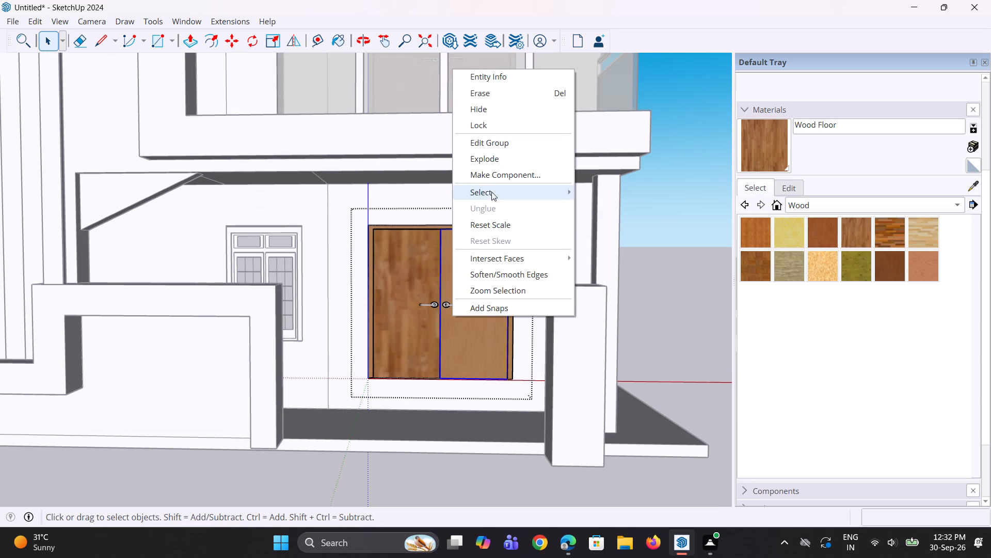
left_click(496, 146)
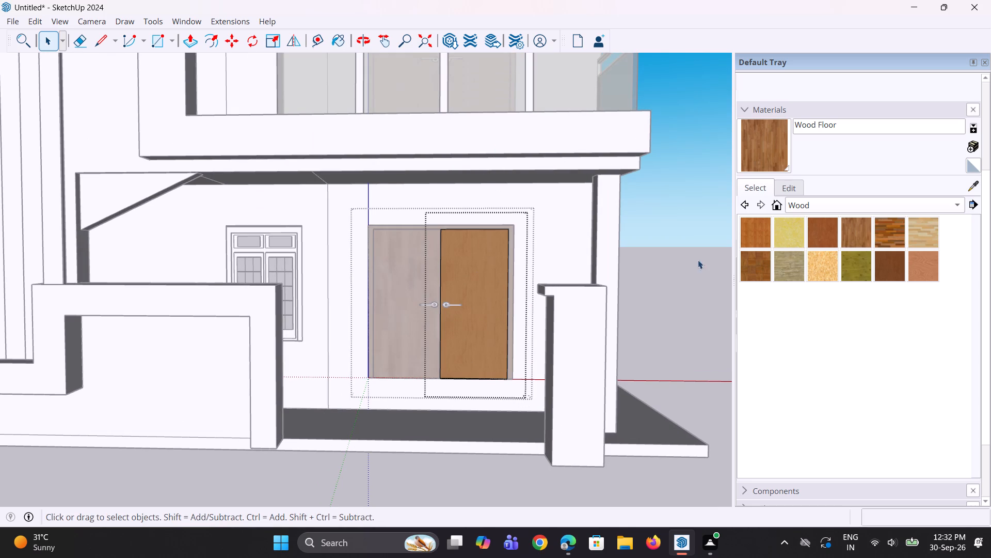
left_click(759, 228)
left_click(481, 277)
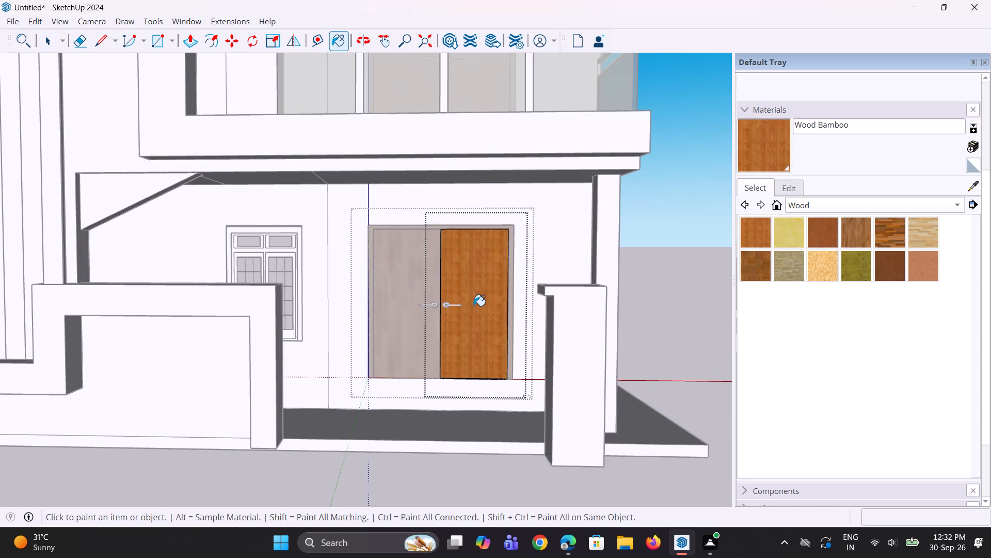
scroll(443, 339, "down", 3)
key("space")
left_click(583, 326)
Repaint the left leaf of the ground-floor double door with Wood Bamboo, inside its nested group.
scroll(353, 324, "up", 2)
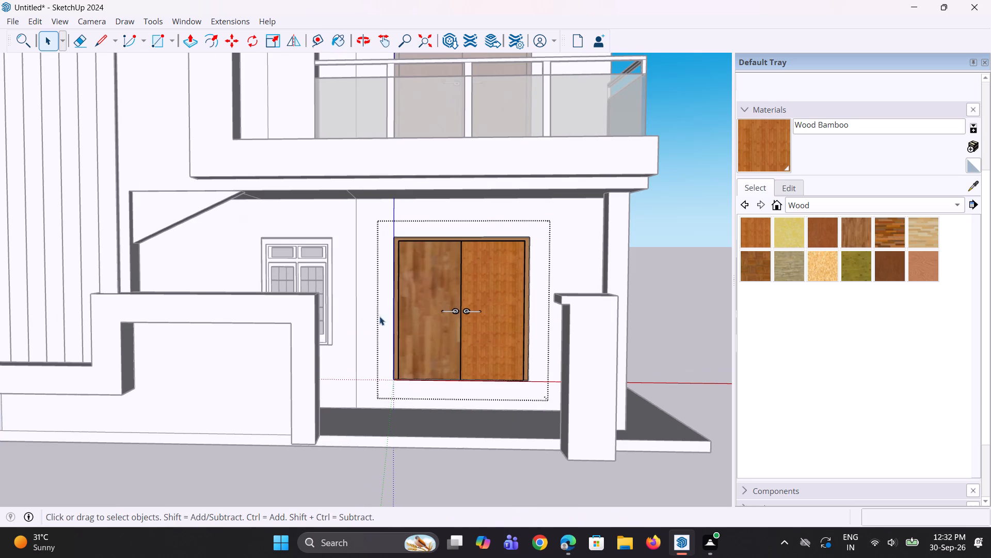
left_click(418, 325)
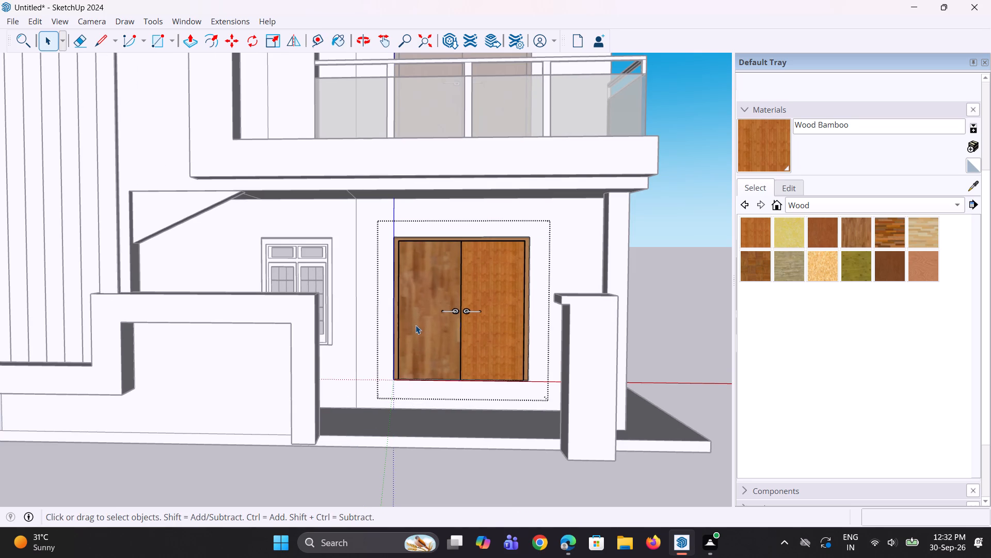
right_click(415, 325)
left_click(470, 158)
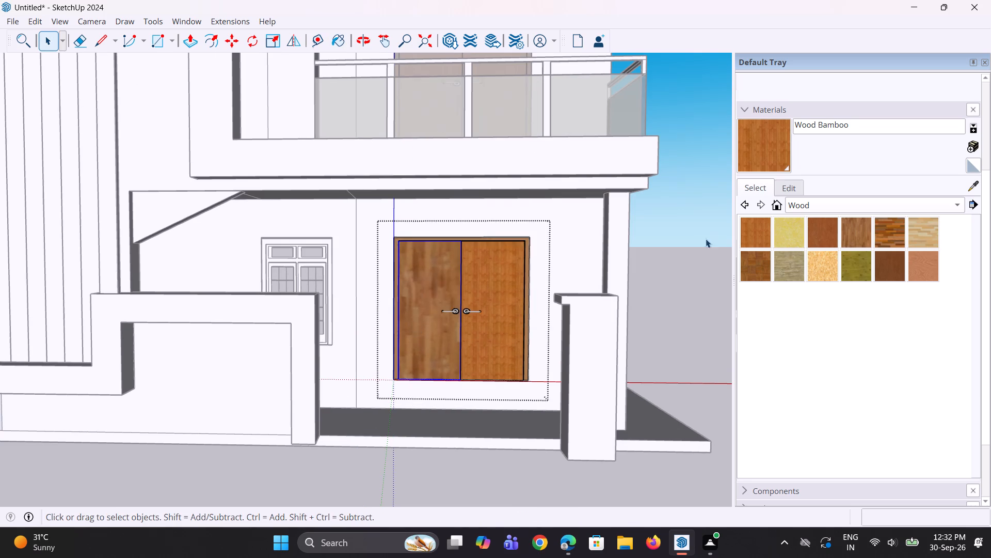
left_click(759, 228)
left_click(424, 299)
scroll(409, 345, "down", 5)
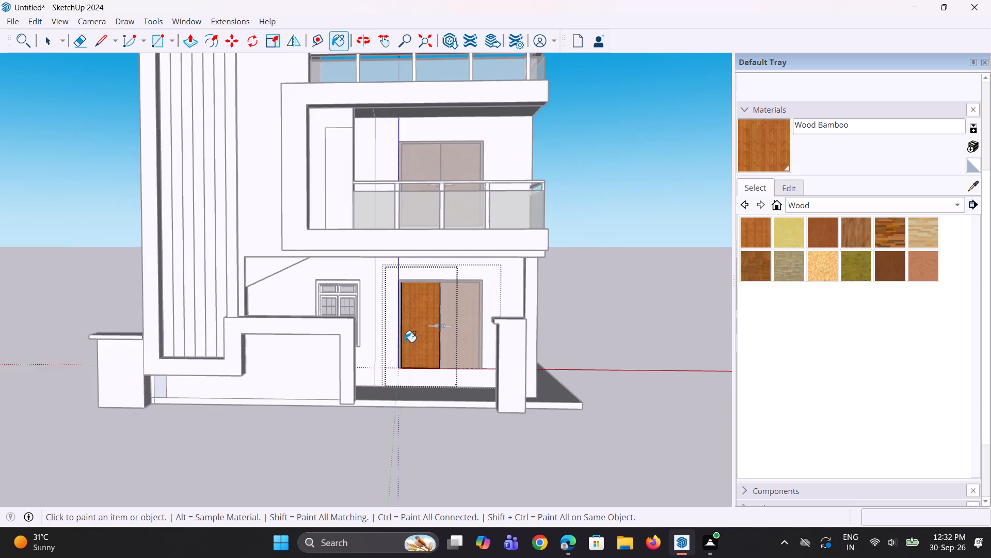
key("space")
double_click(605, 336)
scroll(368, 298, "up", 5)
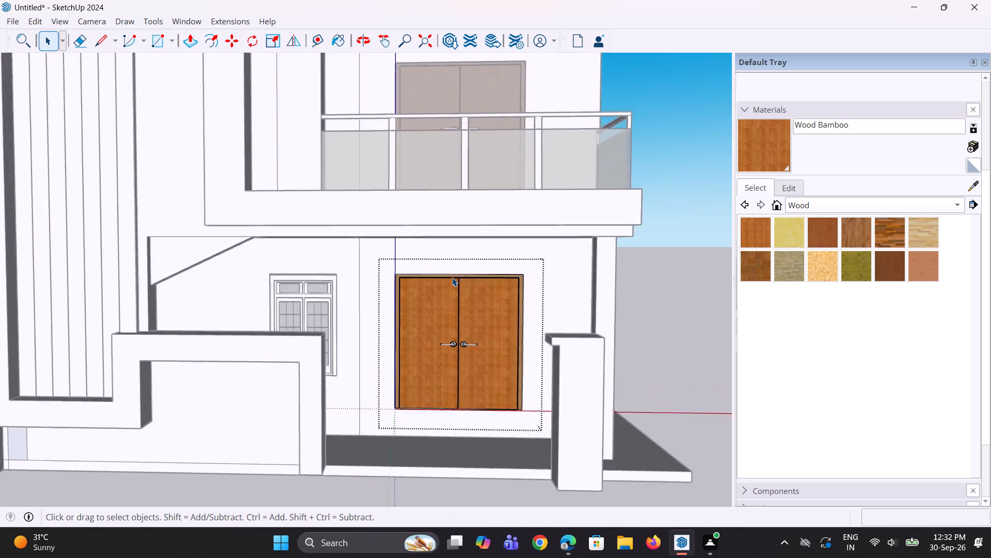
scroll(452, 277, "up", 6)
scroll(204, 359, "down", 10)
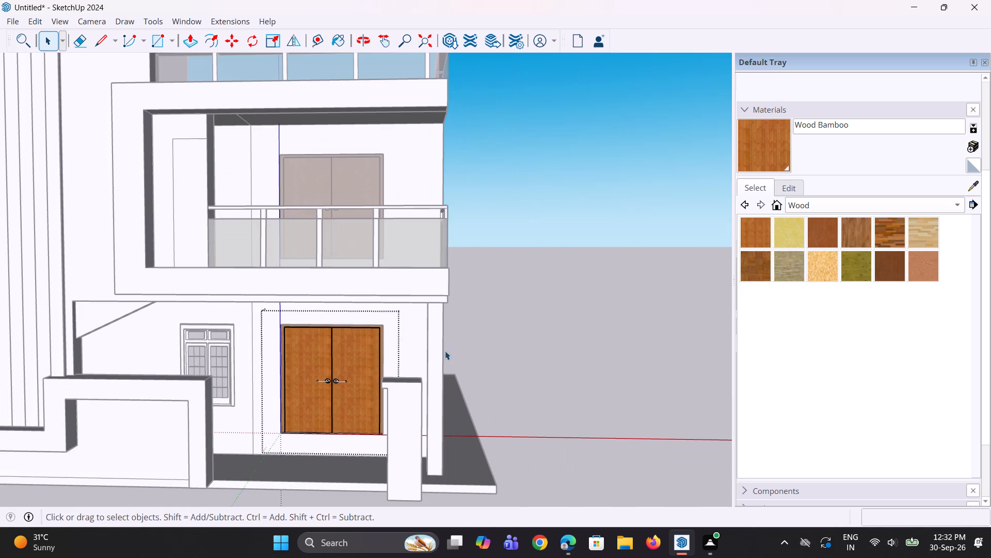
left_click_drag(512, 344, 508, 353)
double_click(521, 340)
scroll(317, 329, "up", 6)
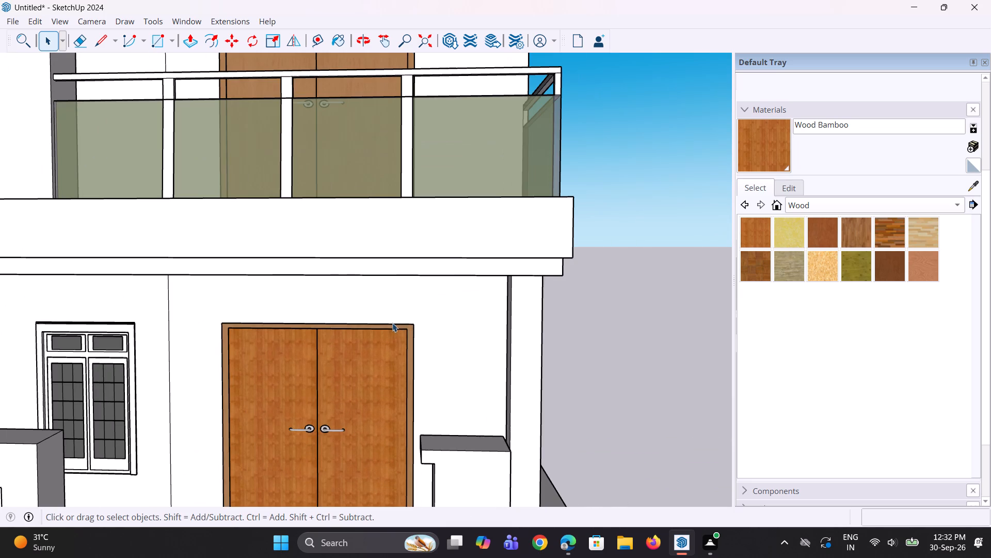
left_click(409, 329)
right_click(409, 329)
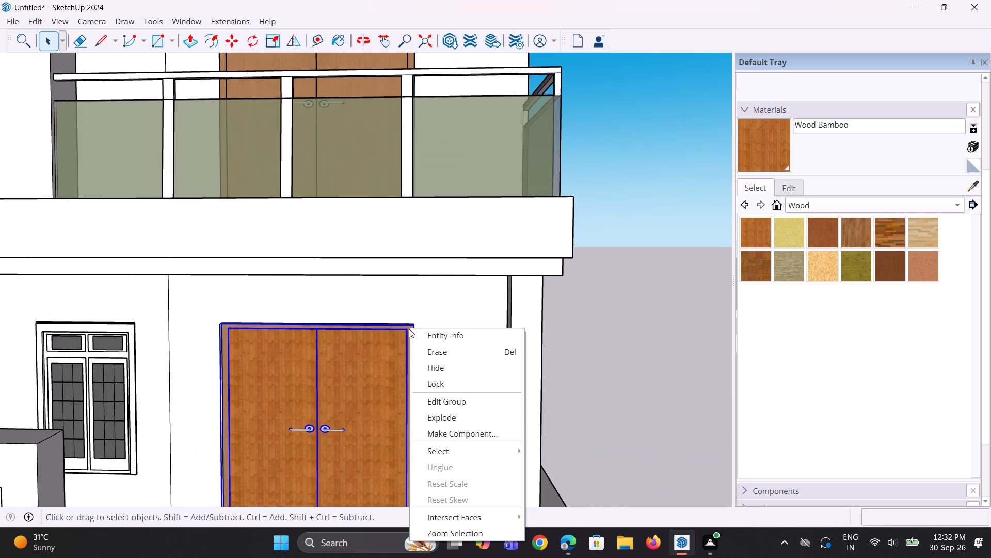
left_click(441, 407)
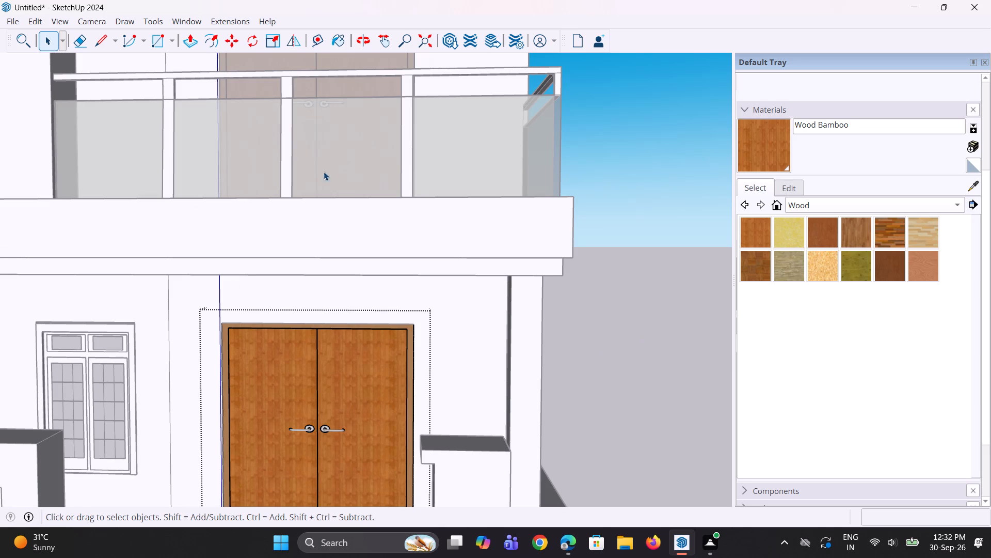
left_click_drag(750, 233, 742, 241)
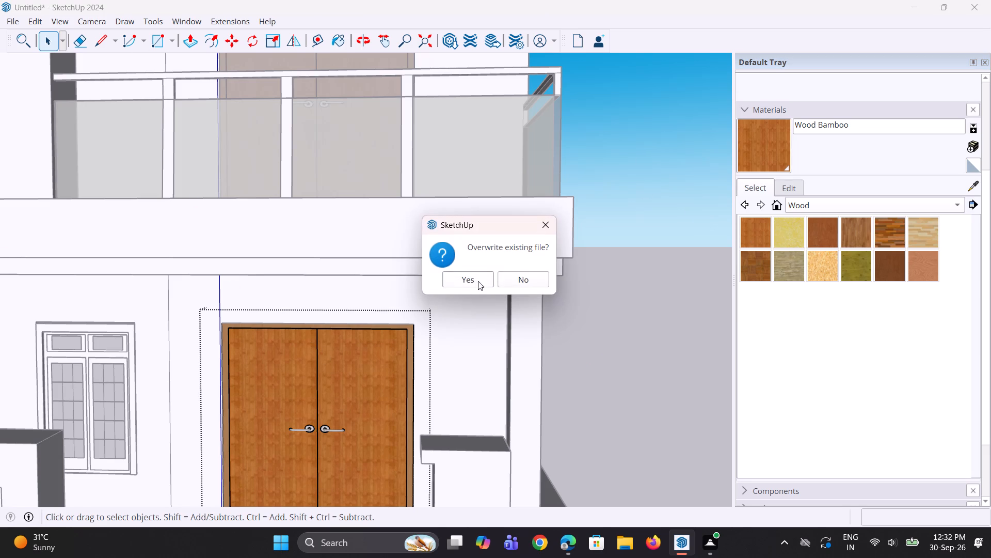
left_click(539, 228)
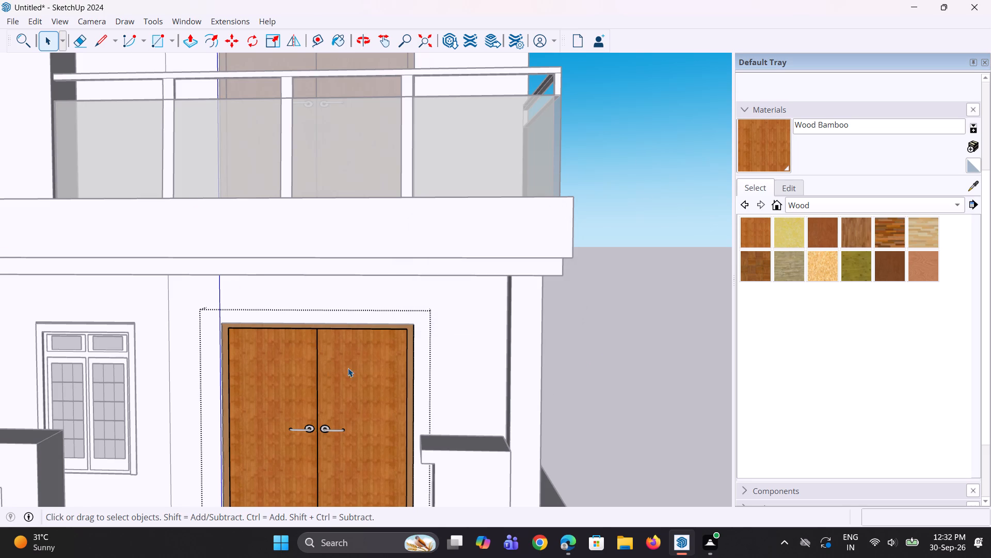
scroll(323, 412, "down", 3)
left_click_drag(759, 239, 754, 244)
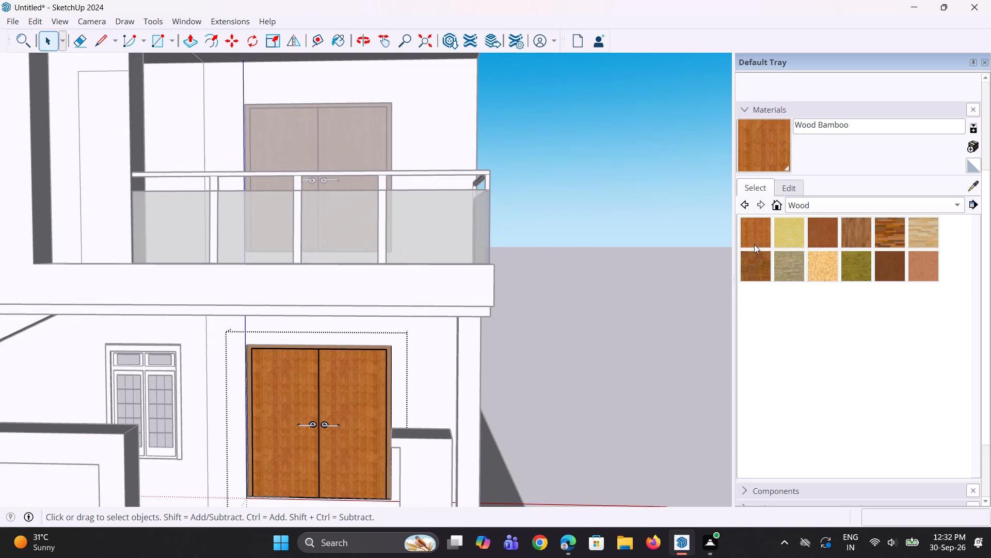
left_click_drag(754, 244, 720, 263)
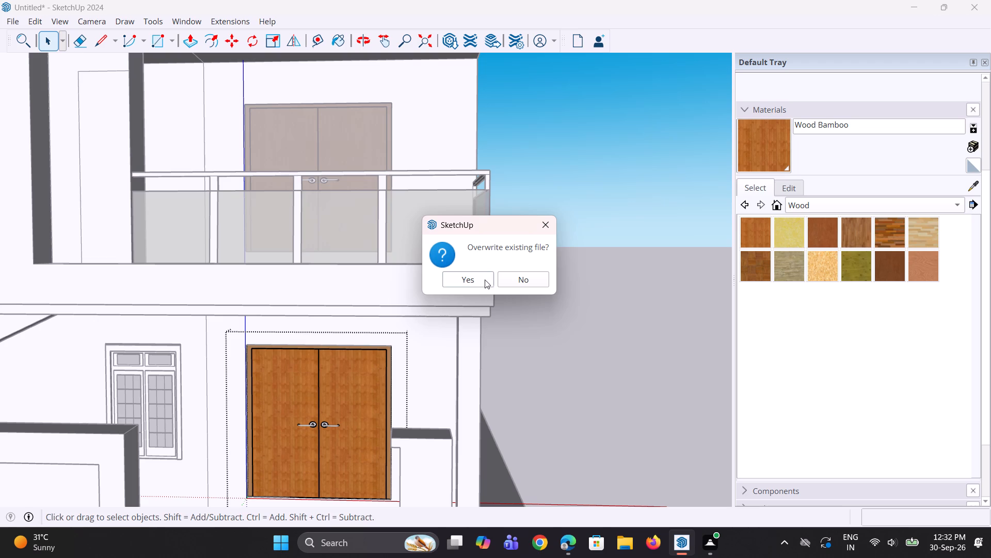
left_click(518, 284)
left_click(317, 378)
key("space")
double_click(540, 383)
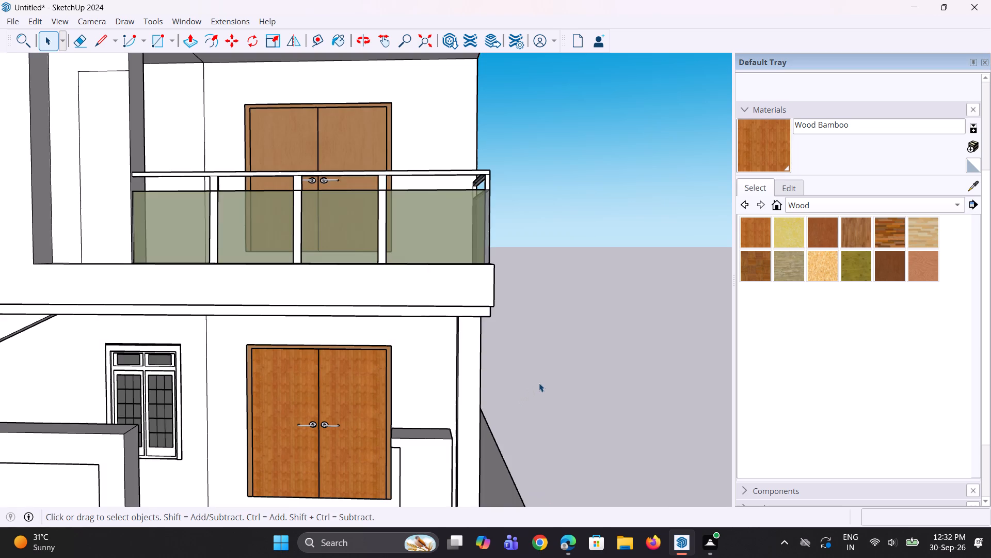
Paint the frame around the ground-floor double door with Wood Bamboo, inside the door's group.
scroll(294, 344, "down", 5)
middle_click_drag(284, 347, 282, 373)
scroll(246, 368, "up", 9)
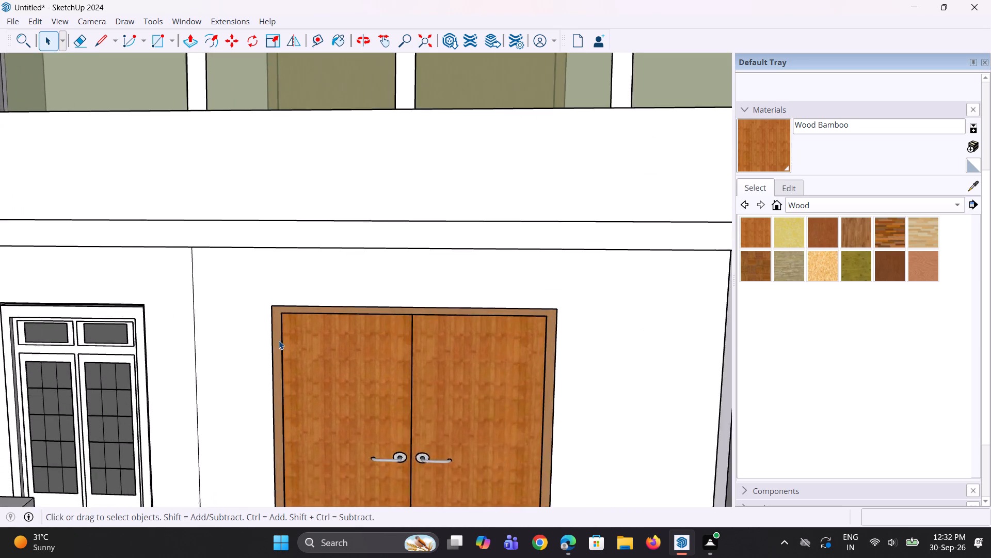
scroll(279, 340, "up", 4)
left_click_drag(310, 354, 323, 353)
left_click(398, 379)
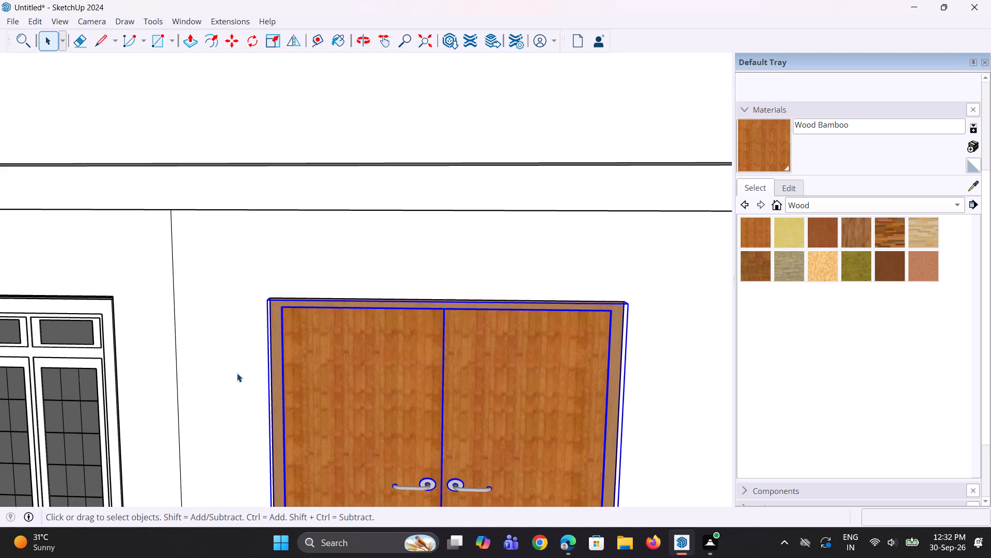
scroll(237, 373, "down", 4)
right_click(268, 347)
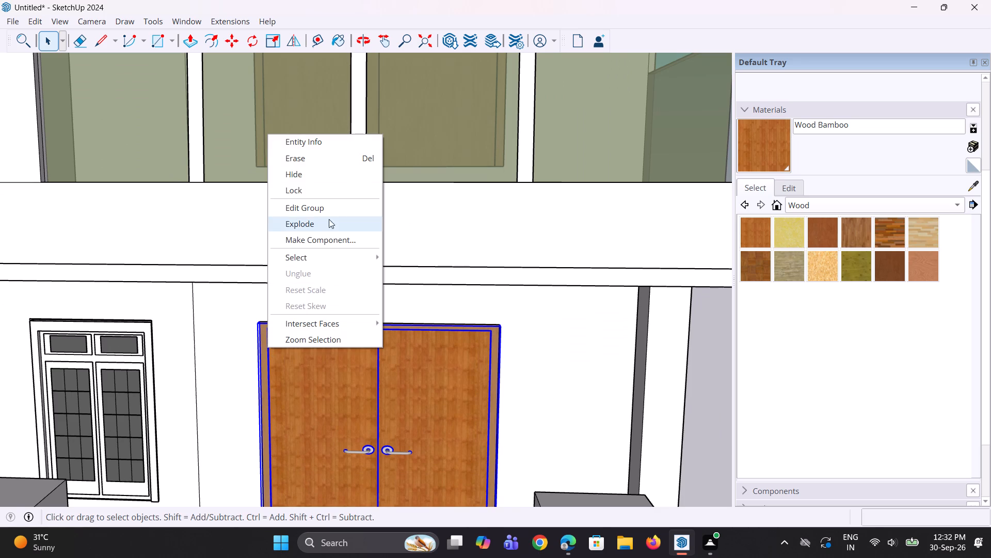
left_click(323, 215)
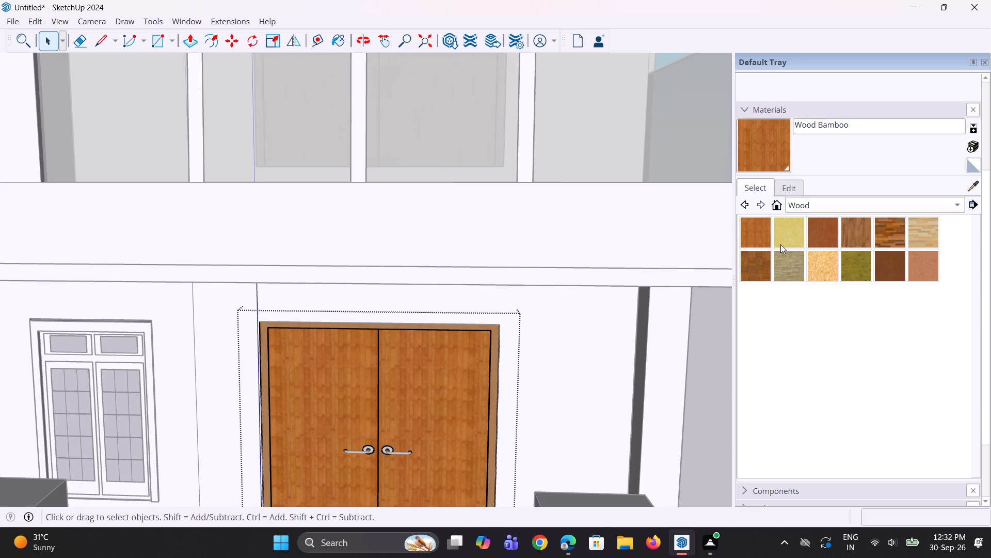
left_click(770, 236)
scroll(247, 333, "up", 2)
triple_click(264, 327)
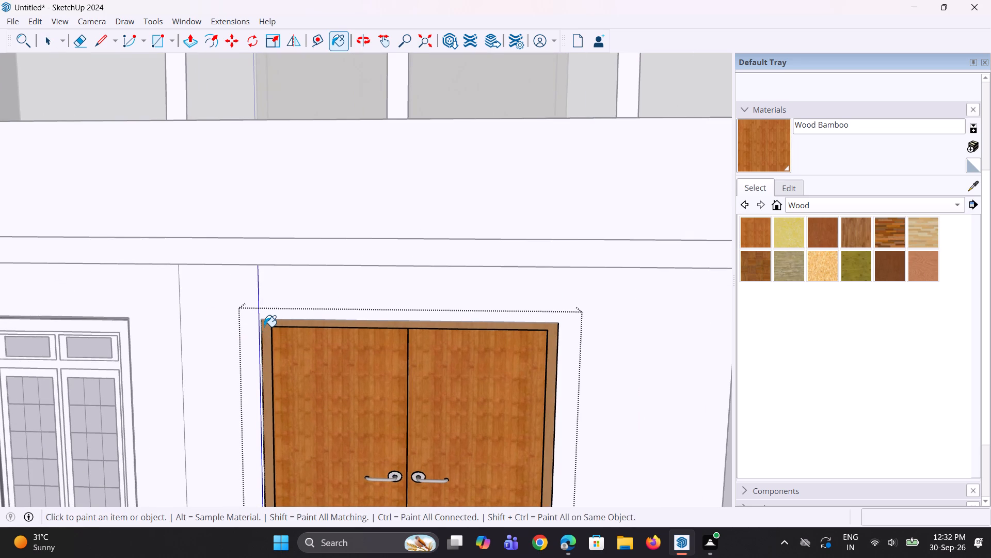
triple_click(264, 327)
triple_click(264, 327)
scroll(316, 416, "down", 9)
key("space")
key("space")
double_click(605, 464)
Examine the wood finish on the ground-floor door against the rest of the front facade.
scroll(364, 353, "down", 5)
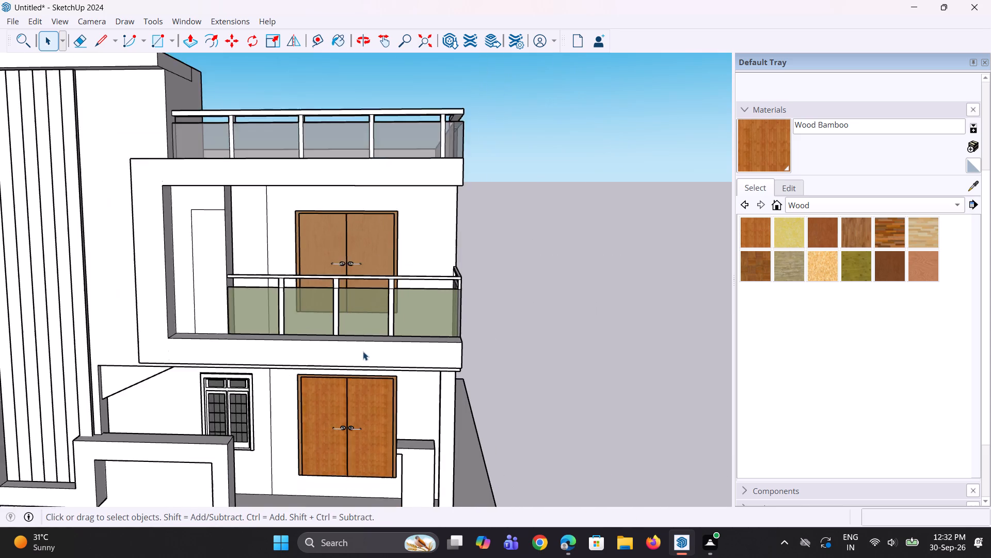
middle_click_drag(325, 374, 322, 323)
scroll(257, 401, "up", 3)
middle_click_drag(275, 416, 279, 432)
scroll(285, 433, "up", 2)
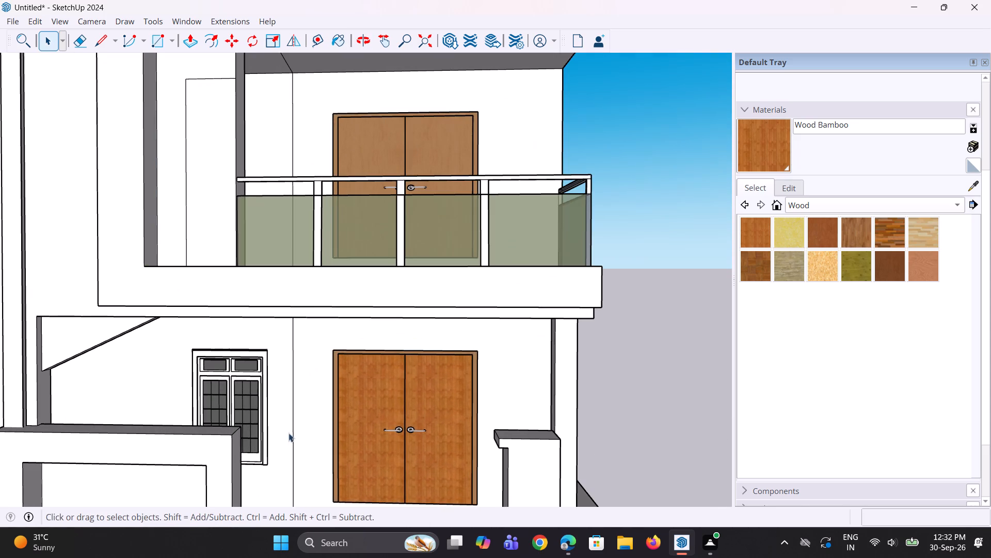
scroll(328, 412, "down", 3)
middle_click_drag(251, 412, 252, 421)
scroll(252, 424, "down", 2)
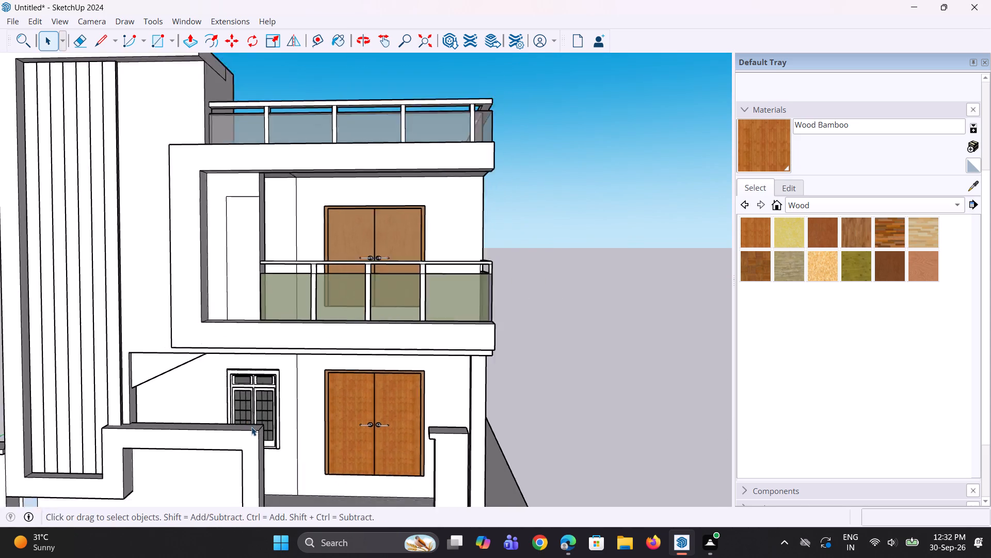
scroll(251, 427, "down", 2)
middle_click_drag(251, 439, 270, 431)
scroll(300, 436, "up", 3)
middle_click_drag(282, 448, 280, 456)
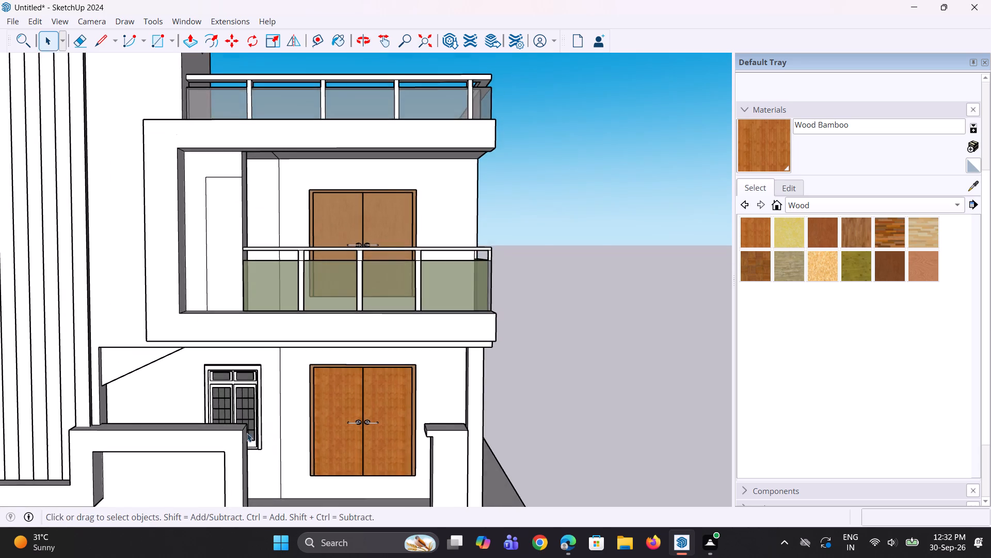
Paint the outer frame of the ground-floor window beside the door with Wood Bamboo, inside its component.
scroll(230, 414, "up", 3)
left_click(268, 372)
right_click(268, 372)
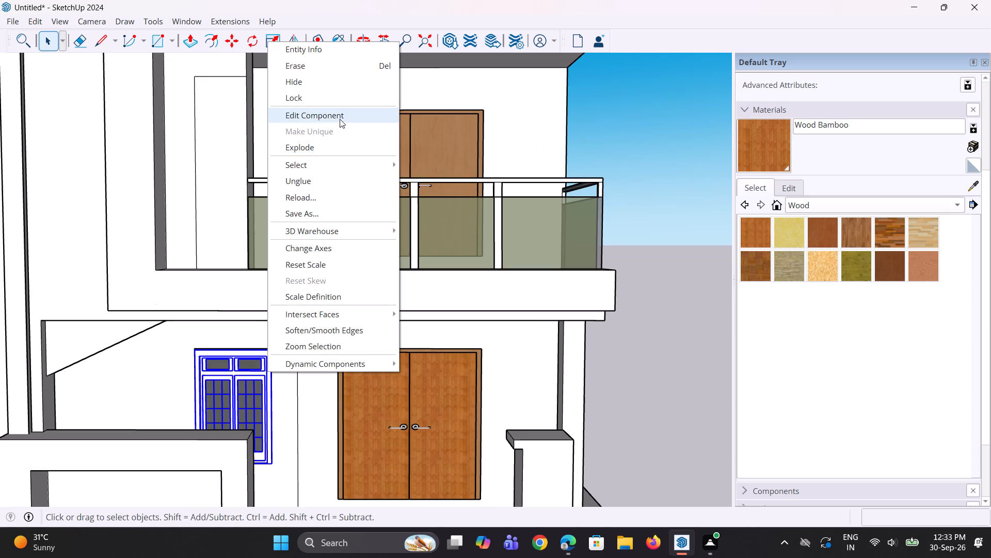
left_click(340, 118)
left_click(752, 235)
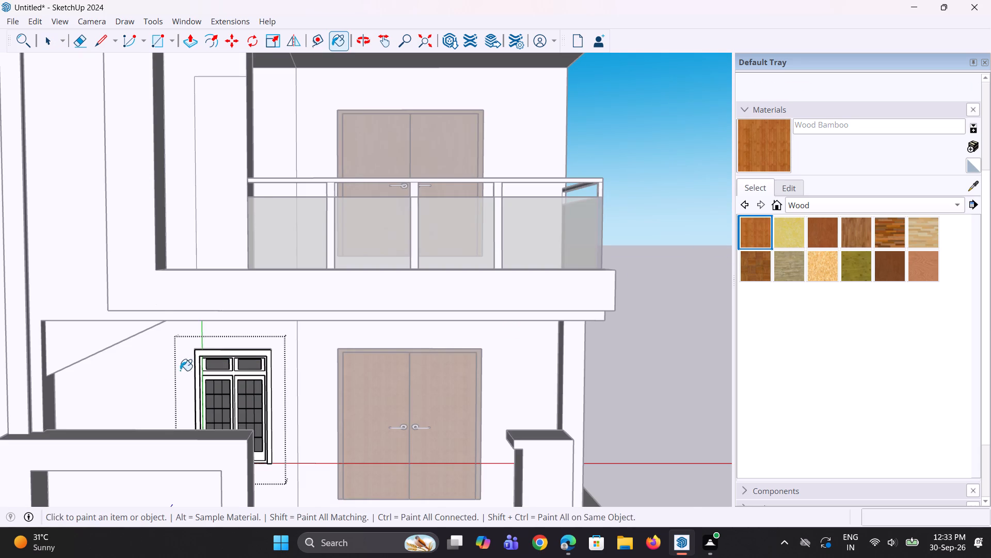
scroll(152, 386, "up", 2)
double_click(249, 348)
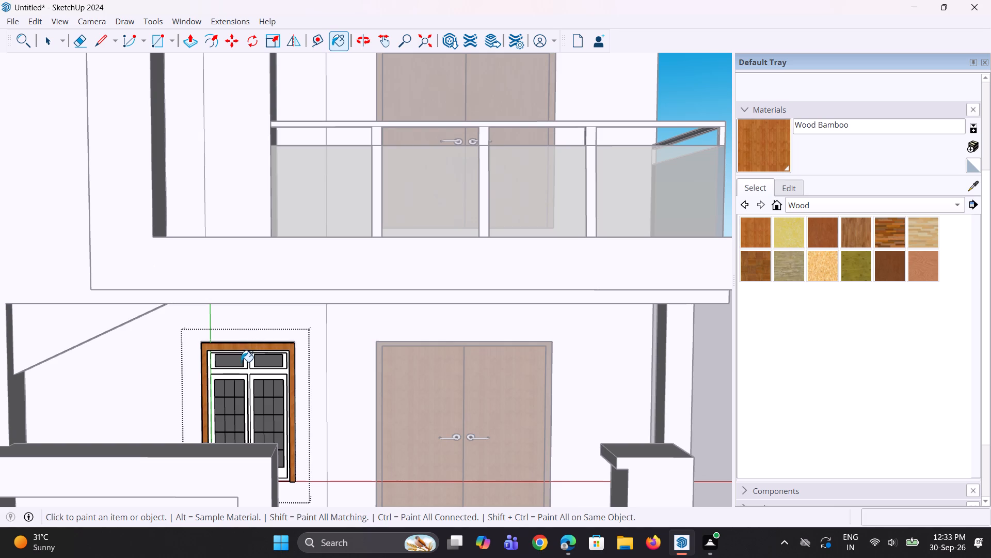
Paint the window's inner dividers, both upper pane frames and both lower shutter frames with Wood Bamboo.
scroll(244, 381, "up", 6)
double_click(249, 368)
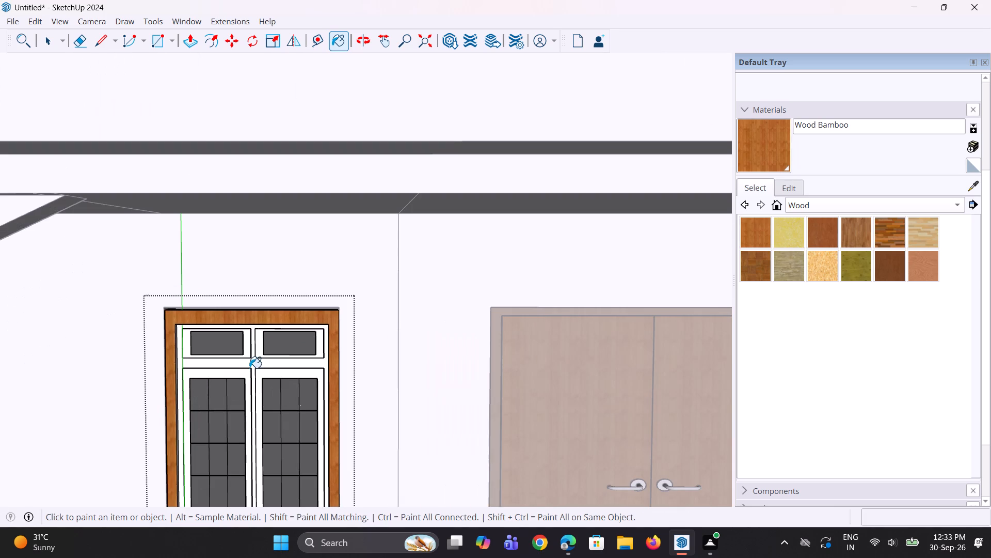
double_click(249, 365)
double_click(248, 354)
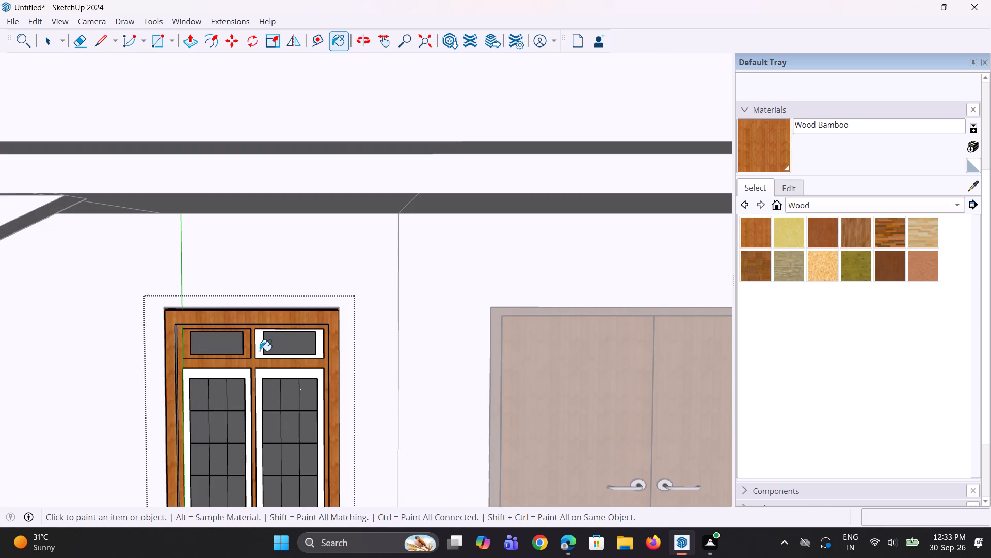
double_click(260, 351)
double_click(262, 378)
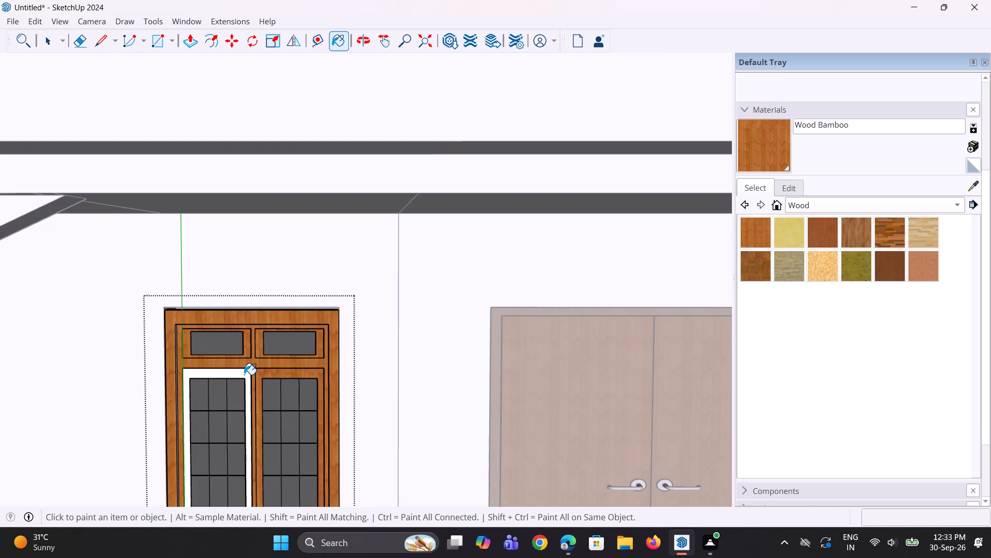
double_click(244, 375)
scroll(243, 376, "down", 10)
key("space")
key("space")
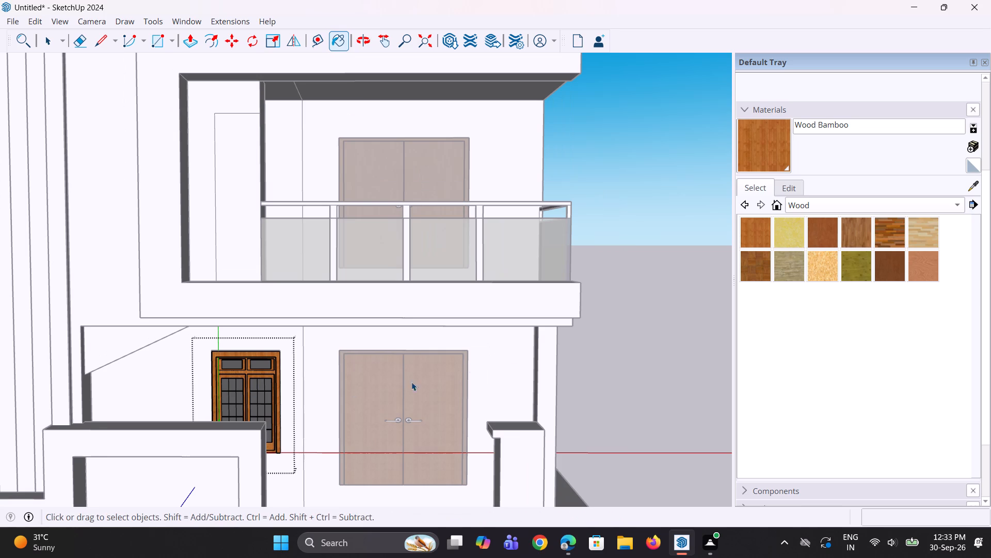
double_click(584, 345)
Paint the right leaf of the upper-floor balcony double door with Wood Bamboo, inside the door's nested group.
scroll(252, 317, "down", 1)
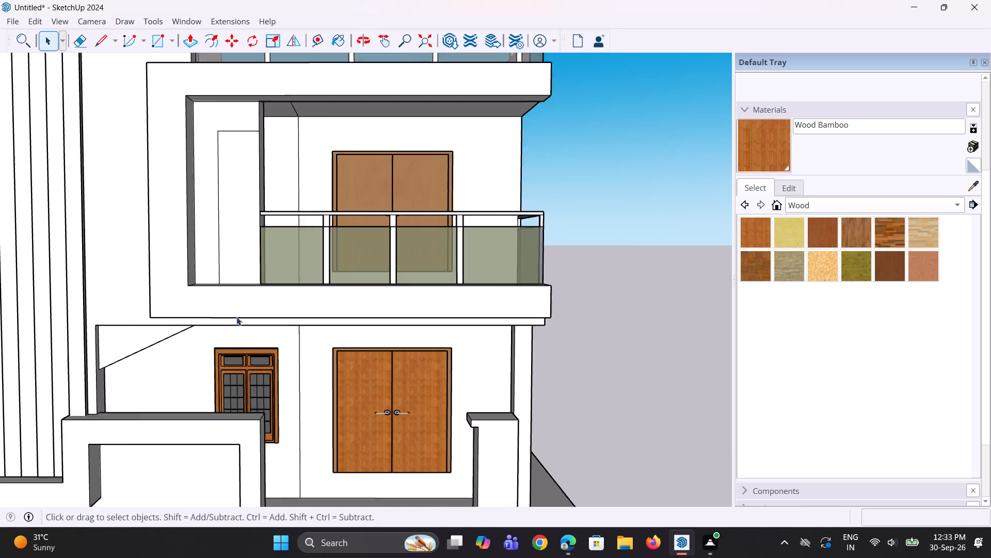
scroll(236, 317, "down", 2)
middle_click_drag(216, 318, 194, 359)
scroll(337, 224, "up", 2)
left_click(365, 202)
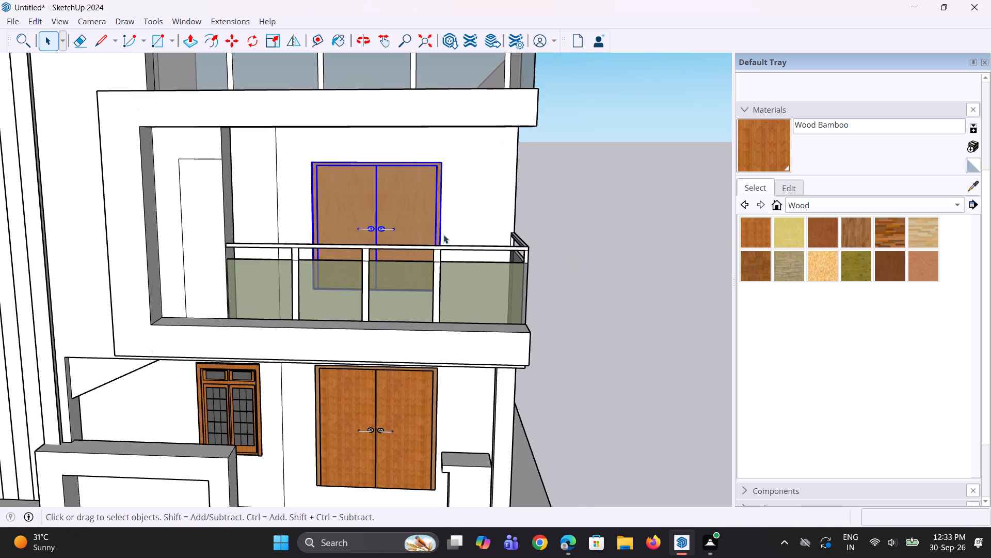
middle_click_drag(442, 242, 449, 280)
right_click(412, 231)
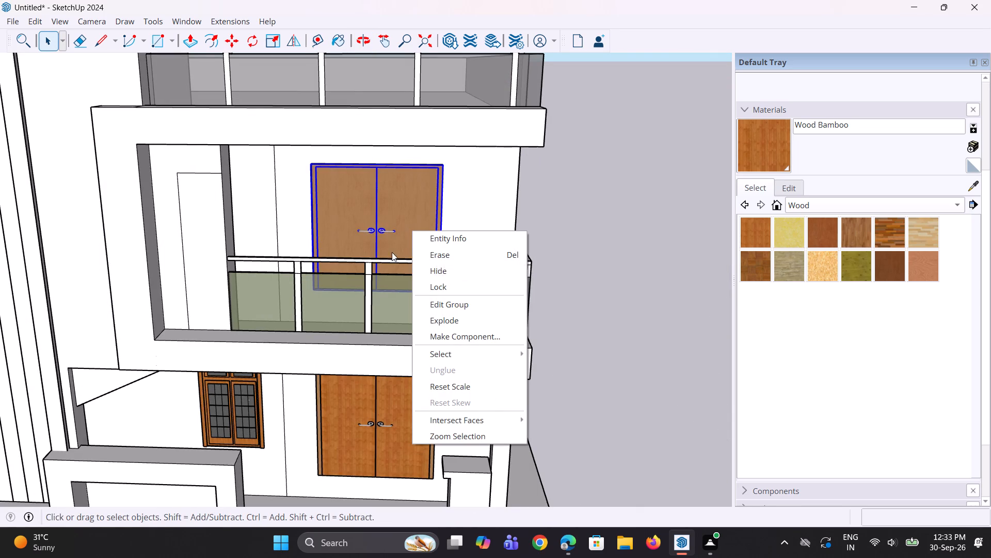
left_click(459, 307)
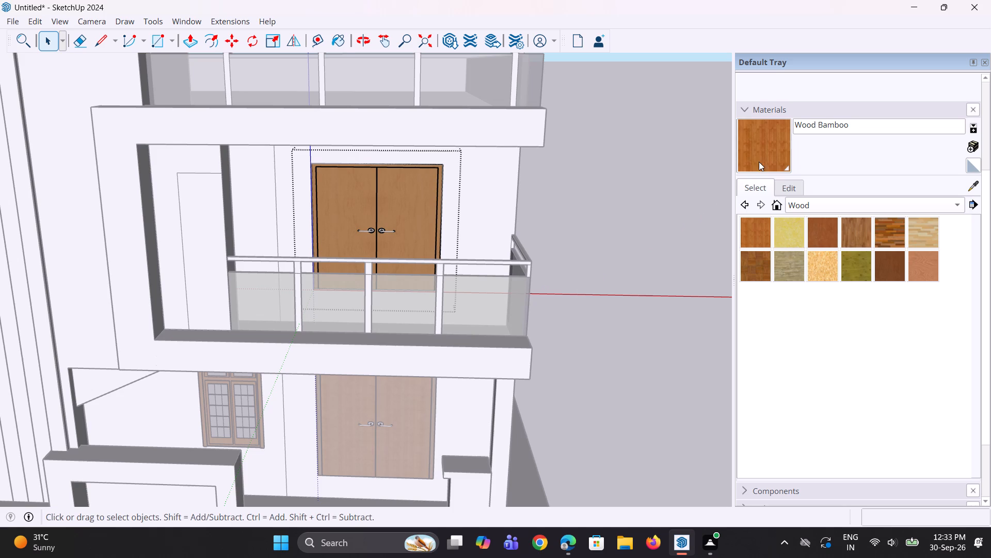
left_click(759, 162)
triple_click(440, 194)
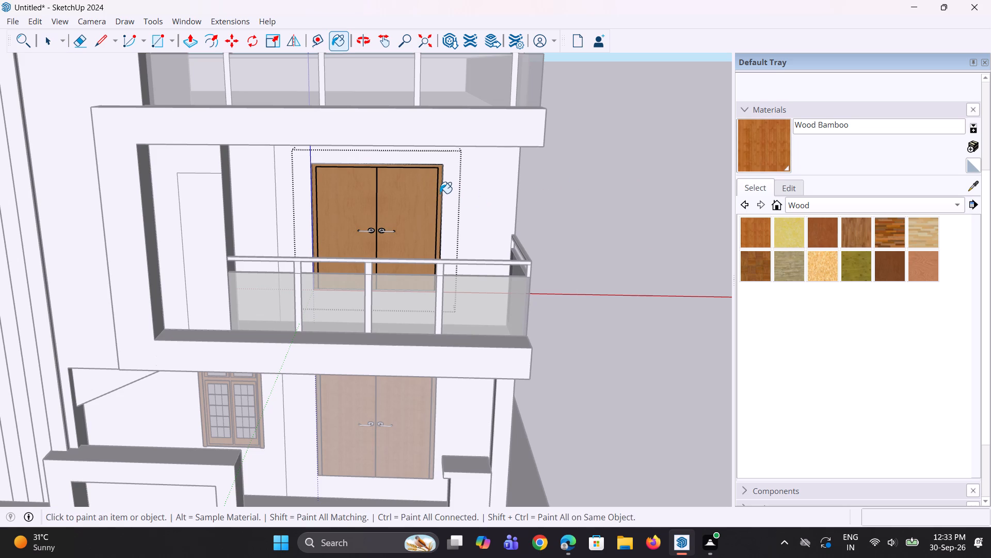
left_click(440, 193)
scroll(435, 193, "up", 6)
triple_click(428, 182)
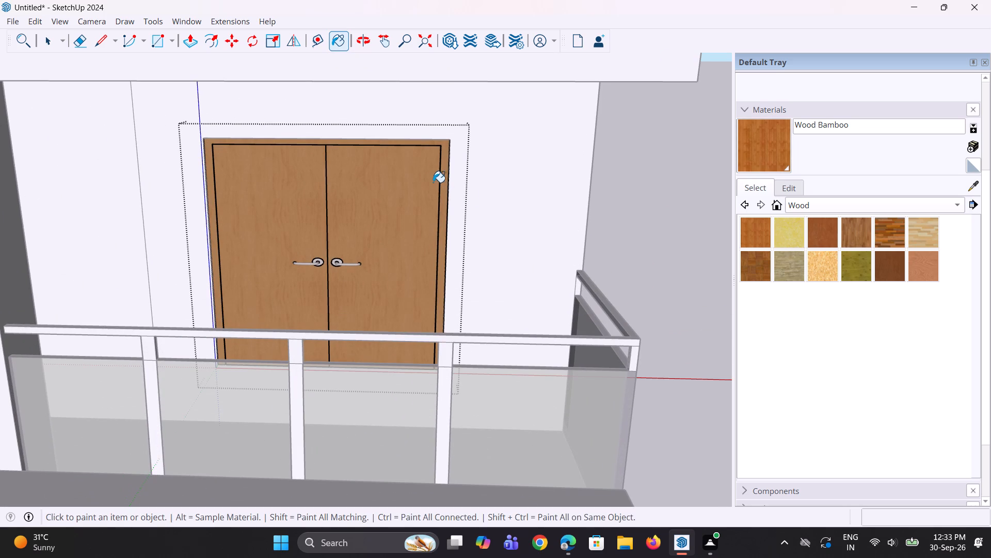
double_click(438, 186)
right_click(390, 182)
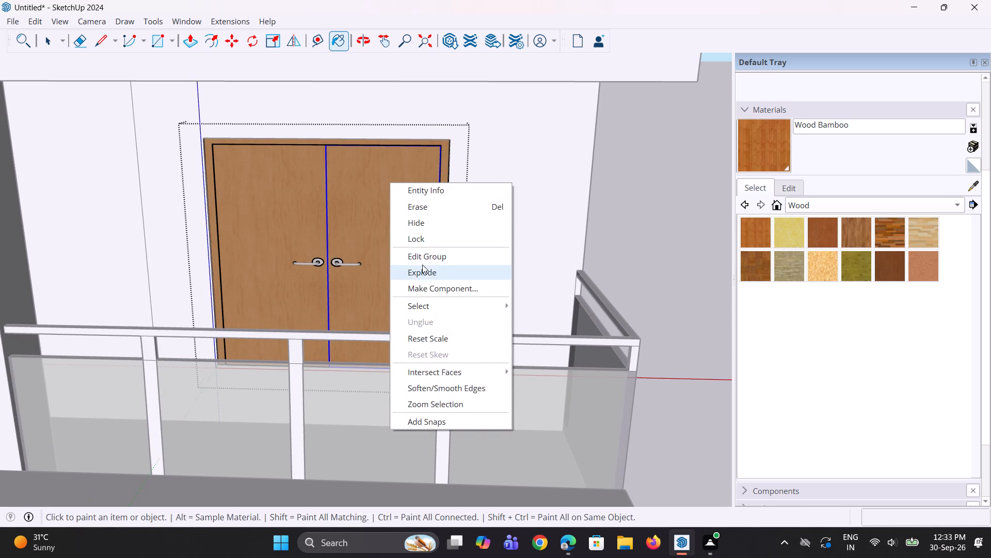
left_click(430, 254)
double_click(399, 225)
scroll(411, 234, "down", 2)
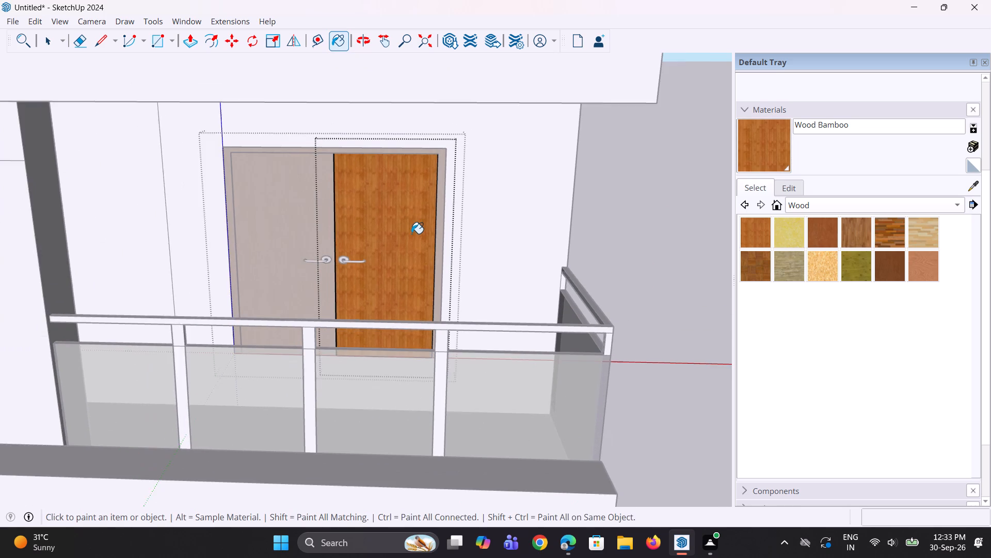
key("space")
key("space")
double_click(614, 219)
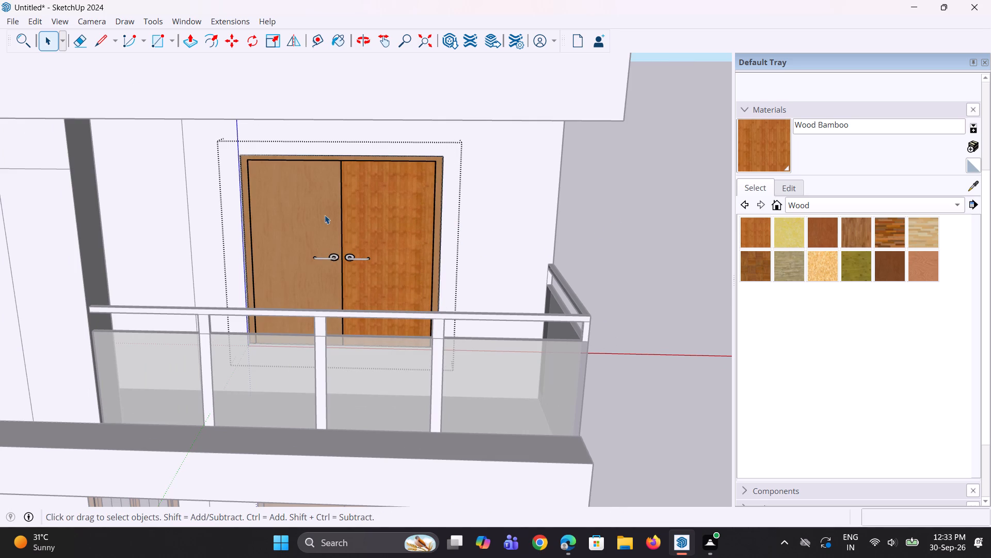
Paint the left leaf of the upper-floor balcony double door with Wood Bamboo, inside its own group.
left_click(322, 214)
right_click(307, 211)
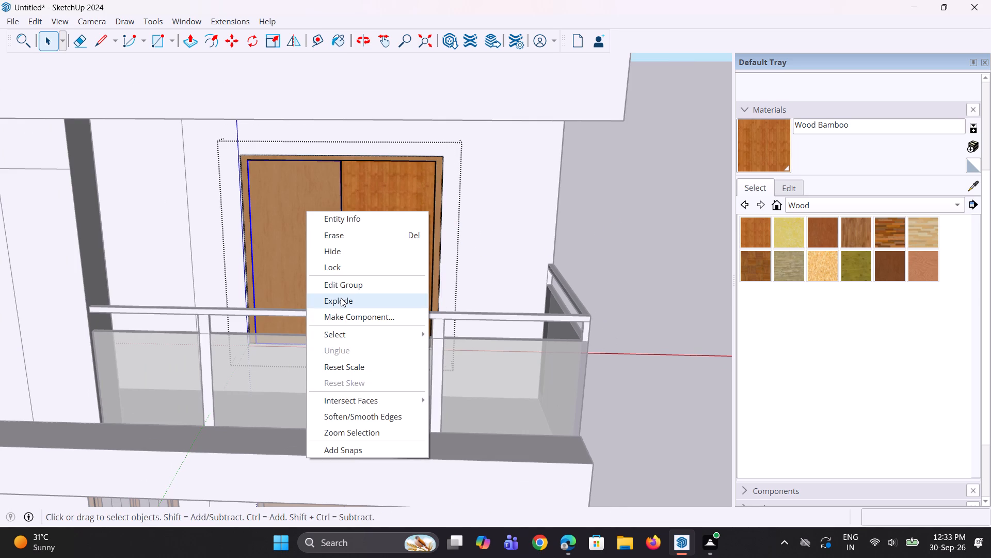
left_click(351, 287)
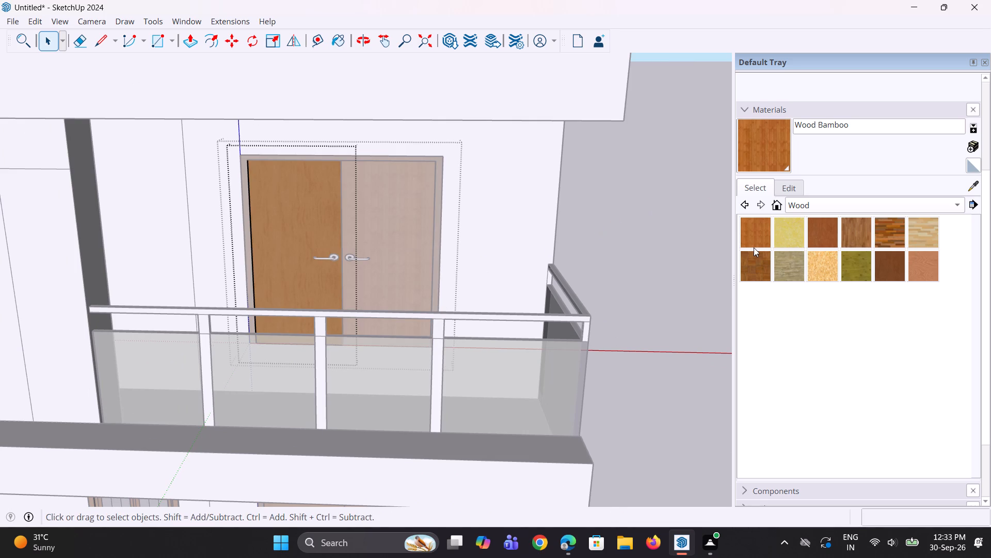
left_click(754, 247)
double_click(306, 213)
key("space")
key("space")
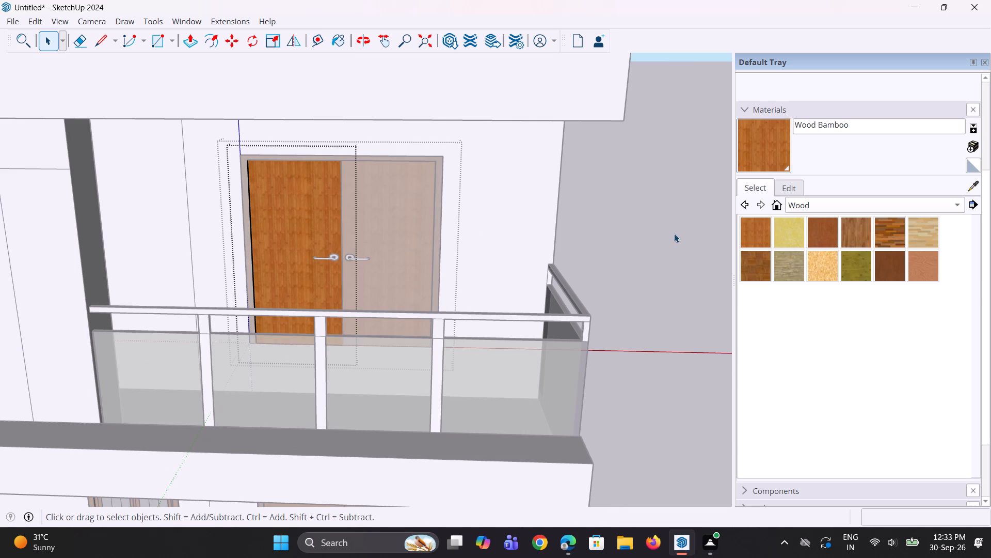
left_click(674, 234)
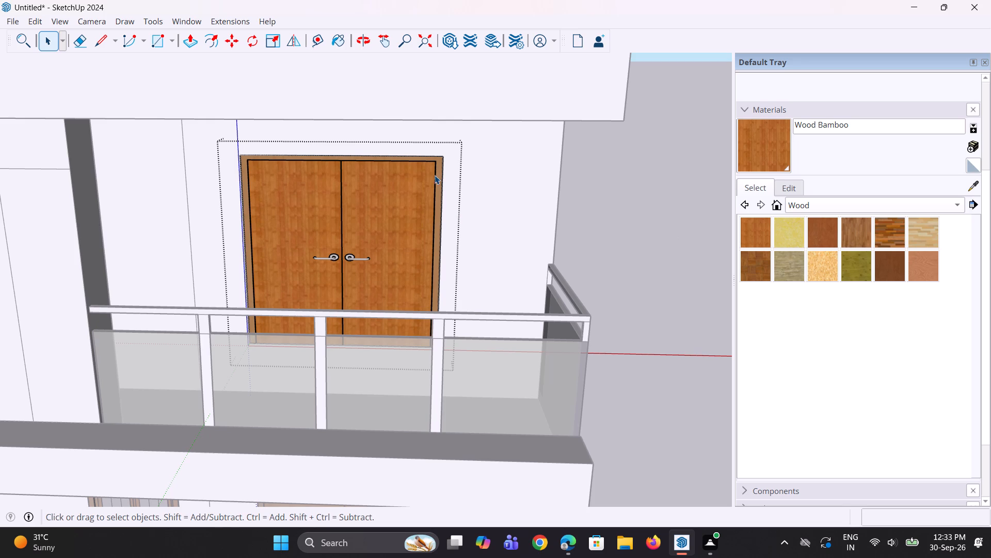
double_click(594, 197)
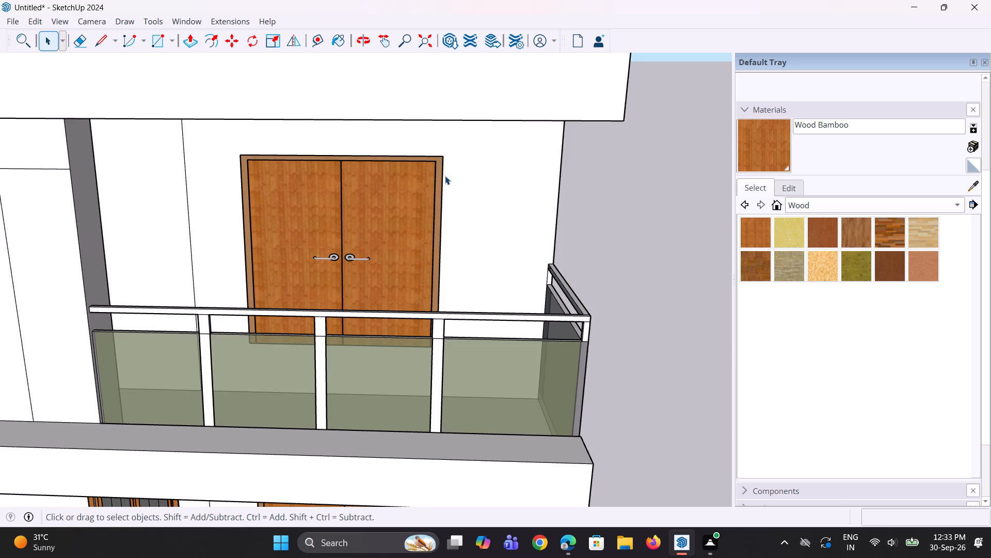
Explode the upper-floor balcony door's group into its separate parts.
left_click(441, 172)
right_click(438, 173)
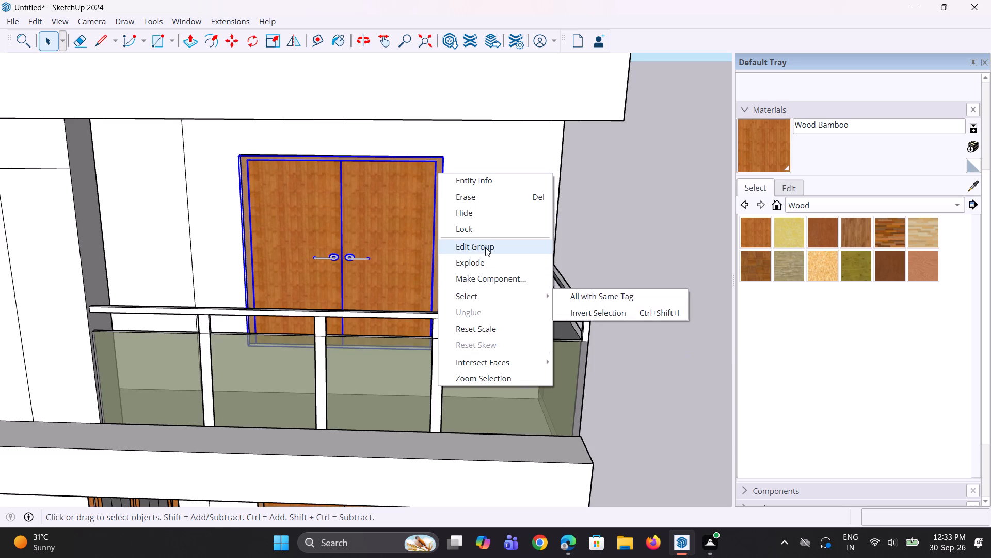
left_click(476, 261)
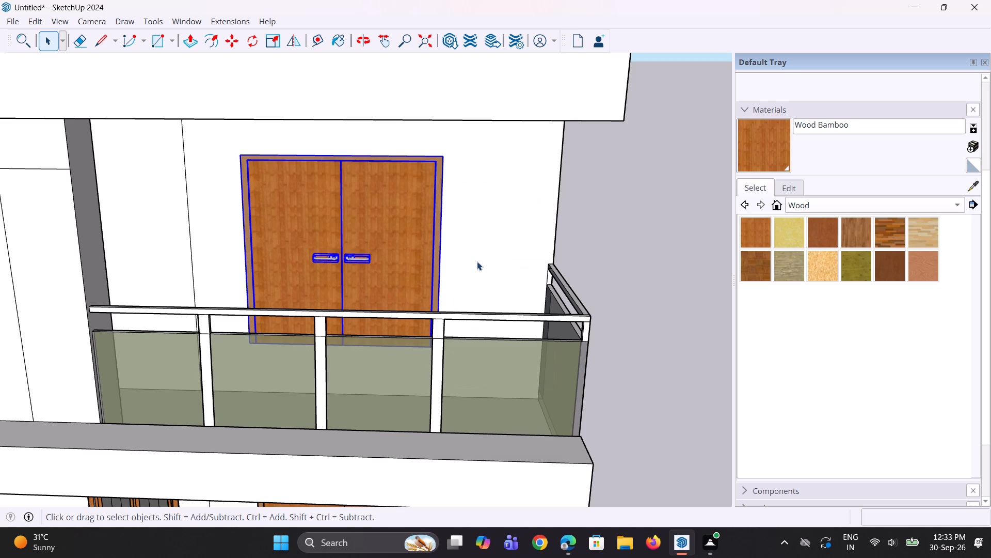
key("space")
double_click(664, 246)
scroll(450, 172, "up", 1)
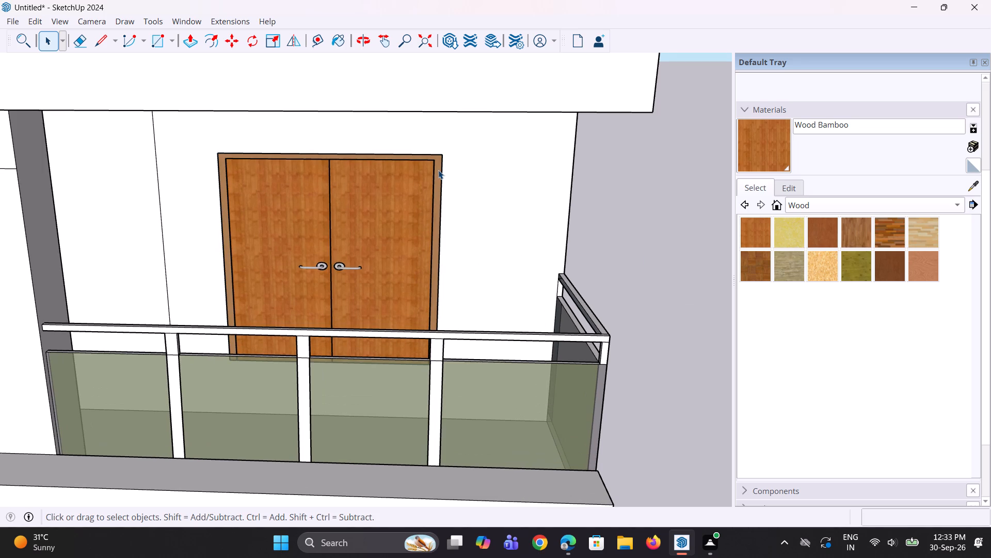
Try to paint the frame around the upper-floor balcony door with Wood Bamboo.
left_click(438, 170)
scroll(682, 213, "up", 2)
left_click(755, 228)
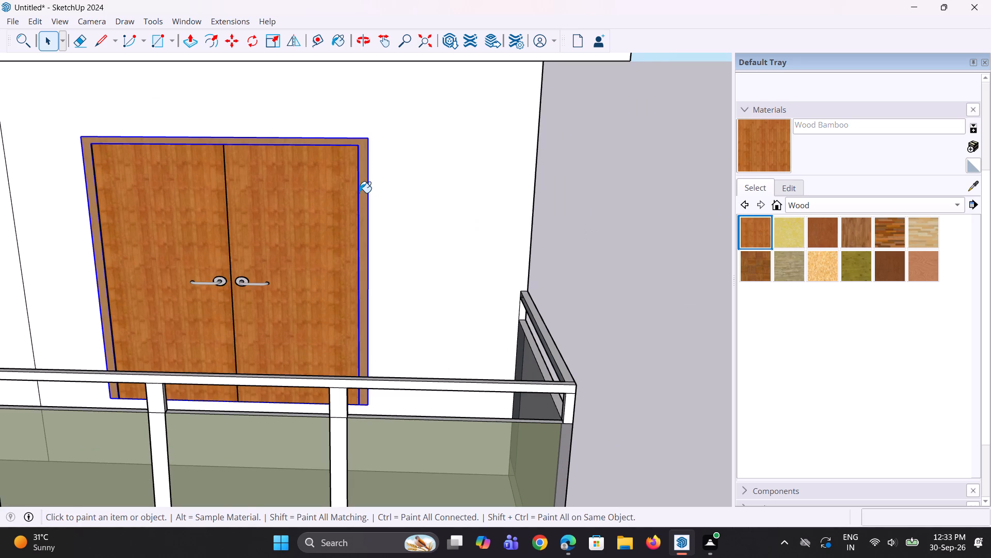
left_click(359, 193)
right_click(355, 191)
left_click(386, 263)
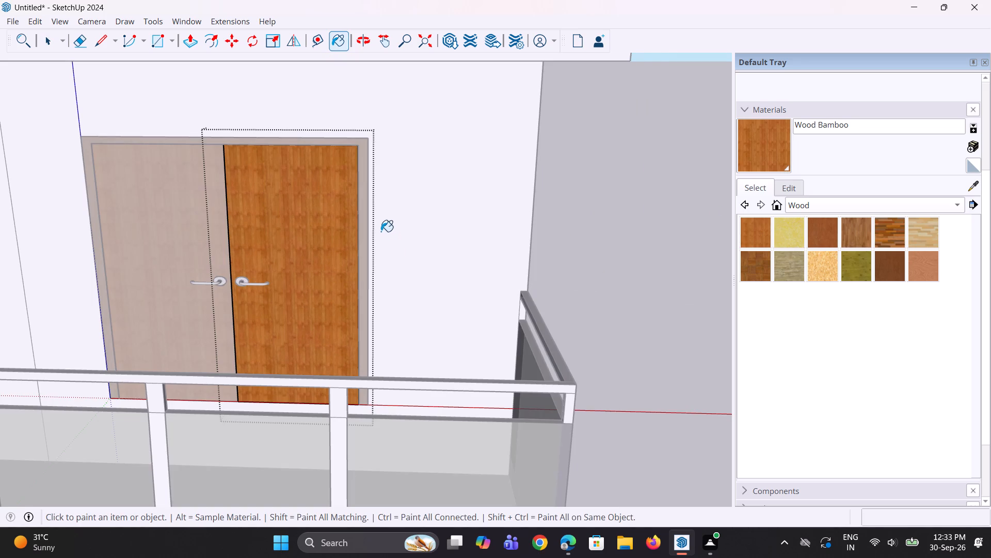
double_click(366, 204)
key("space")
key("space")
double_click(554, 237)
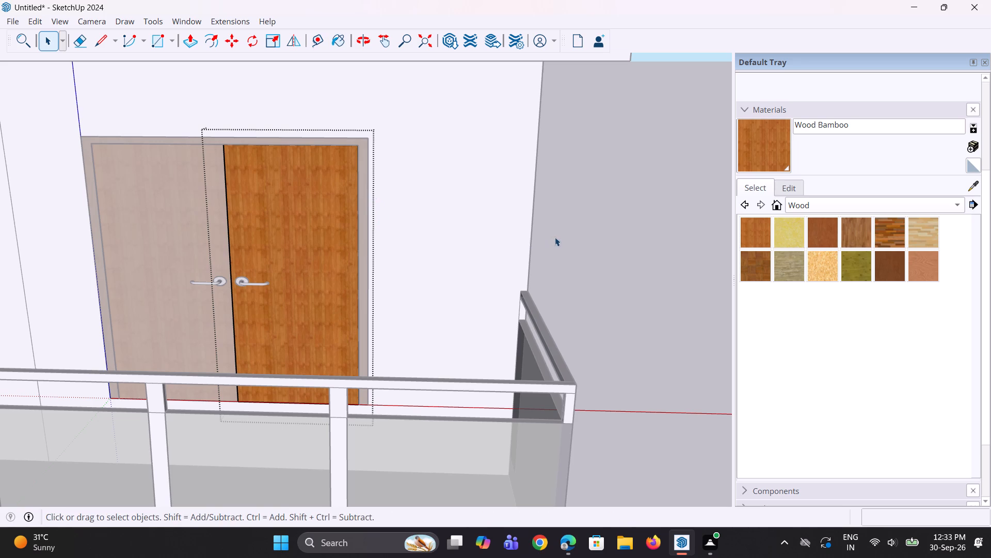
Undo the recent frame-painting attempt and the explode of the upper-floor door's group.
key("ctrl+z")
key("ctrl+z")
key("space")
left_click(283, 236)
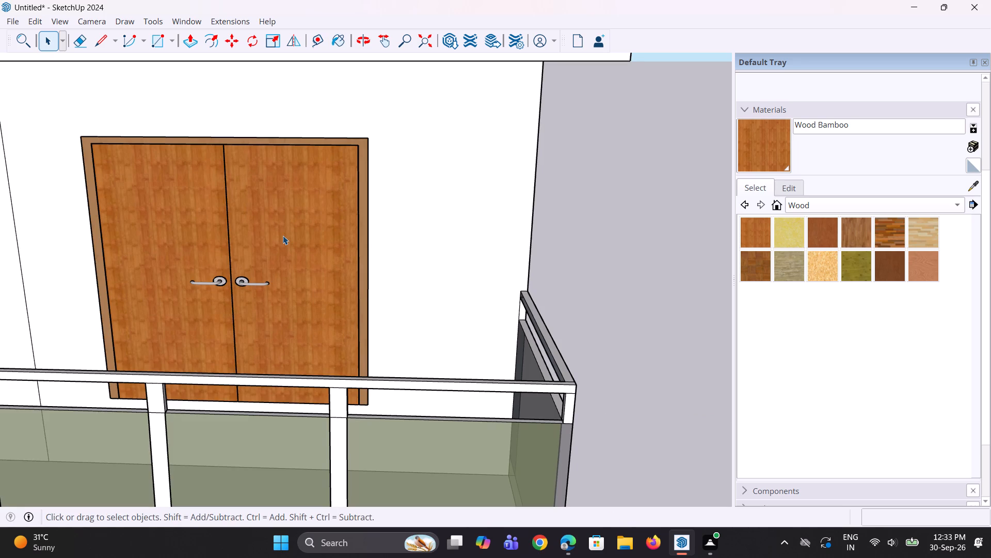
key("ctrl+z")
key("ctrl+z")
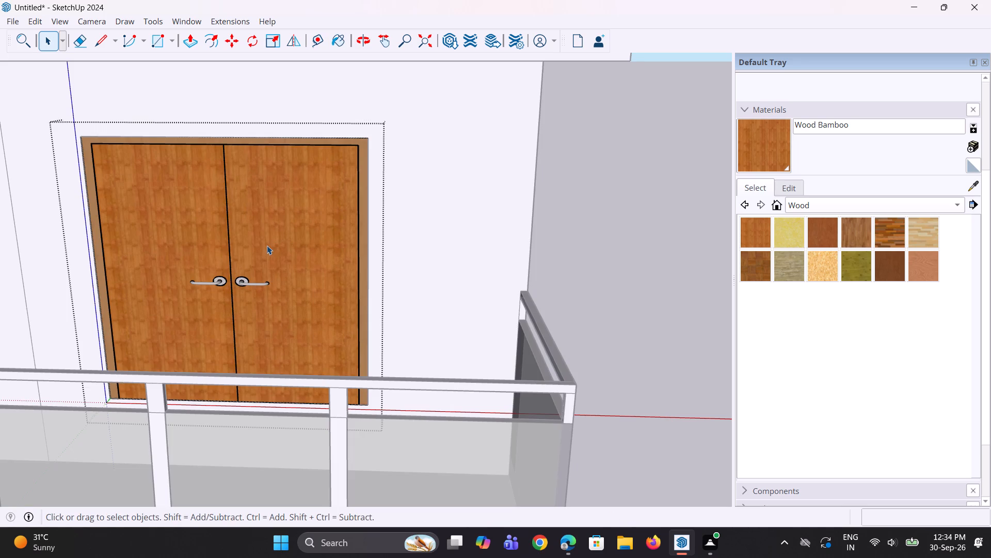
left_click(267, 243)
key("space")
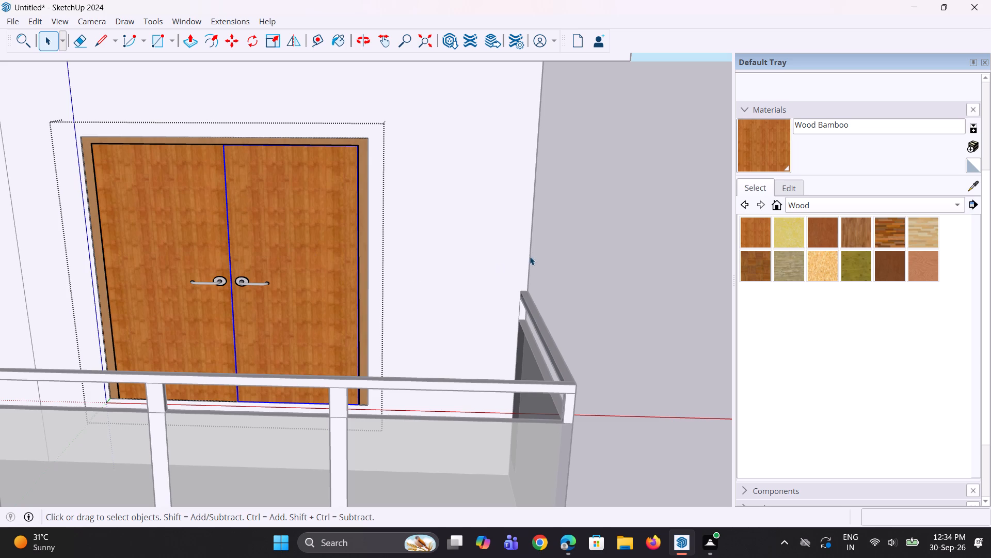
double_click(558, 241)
Examine the wood finish of the doors and window on both floors against the whole front facade.
scroll(318, 263, "down", 5)
middle_click_drag(280, 240, 309, 218)
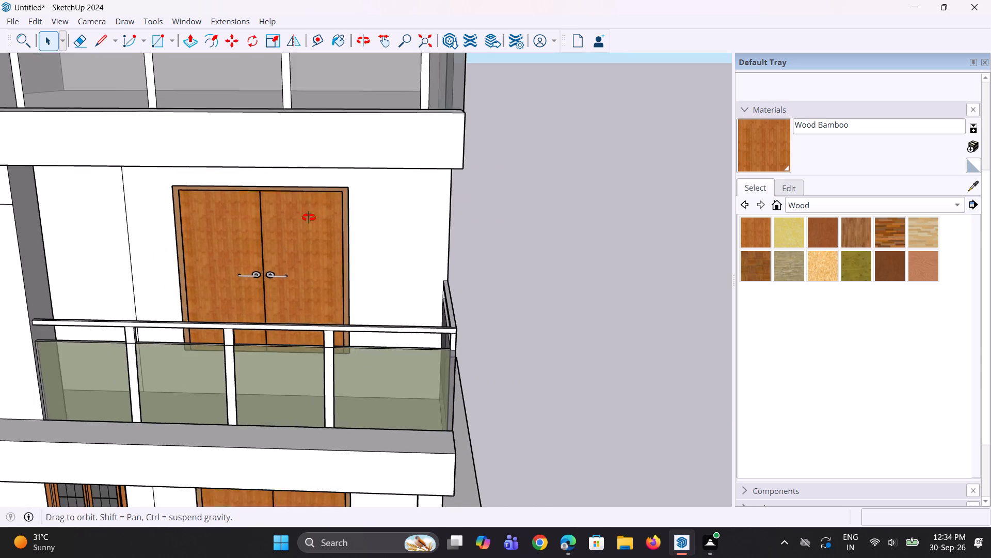
middle_click_drag(309, 218, 345, 184)
scroll(280, 212, "down", 5)
middle_click_drag(252, 272, 211, 306)
scroll(221, 302, "down", 4)
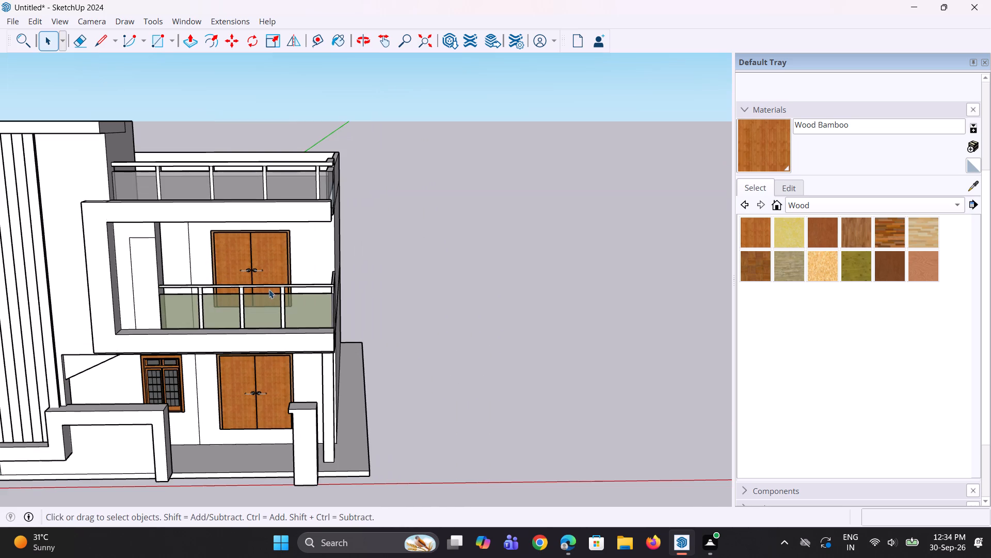
left_click(276, 267)
left_click(441, 270)
scroll(261, 303, "down", 4)
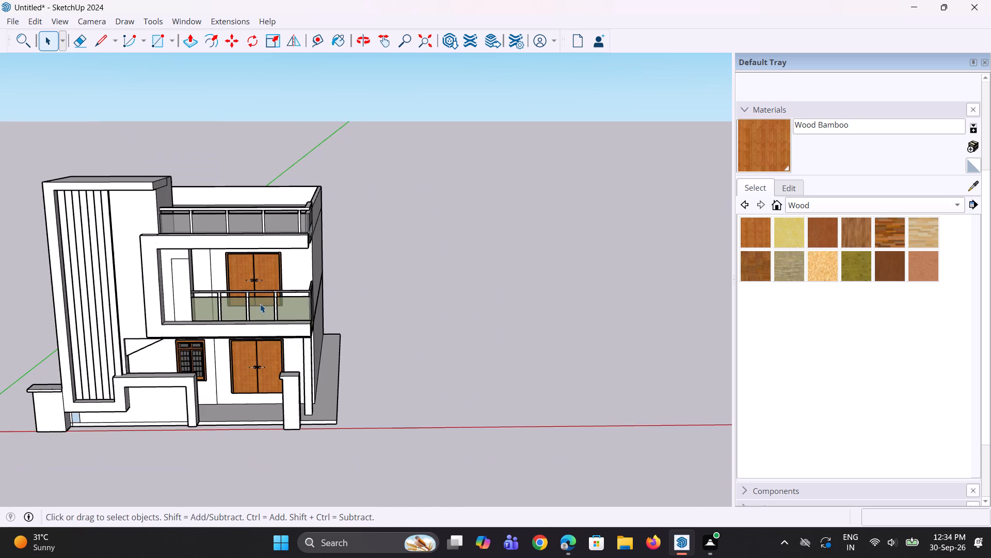
middle_click_drag(260, 318, 24, 334)
middle_click_drag(243, 314, 359, 277)
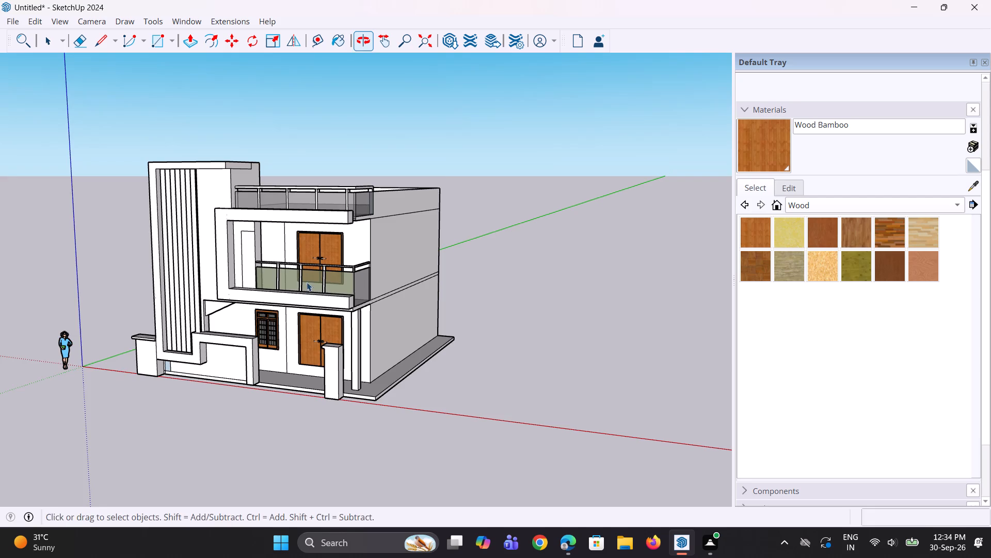
scroll(263, 290, "up", 3)
middle_click_drag(261, 290, 342, 304)
scroll(179, 297, "down", 4)
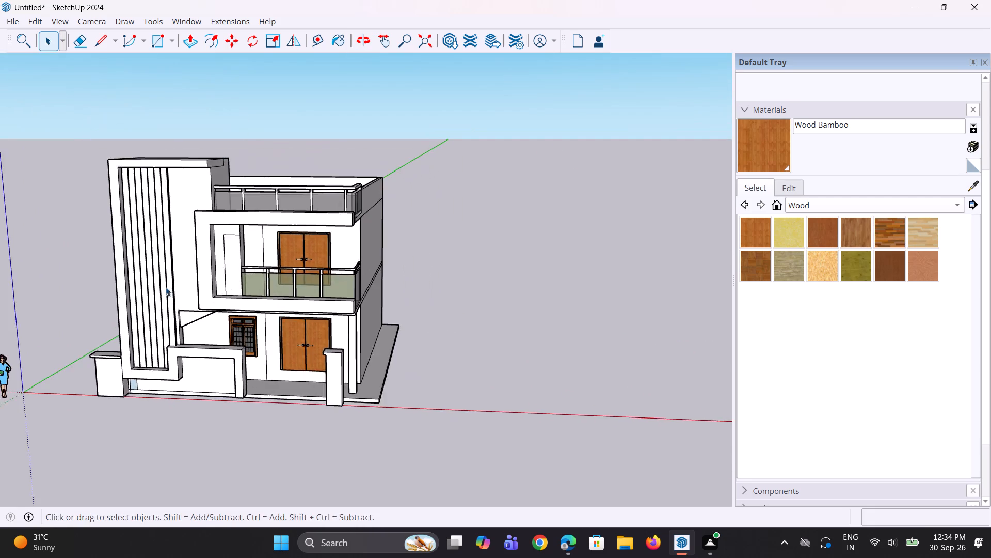
middle_click_drag(170, 285, 236, 267)
scroll(230, 261, "up", 6)
middle_click(221, 268)
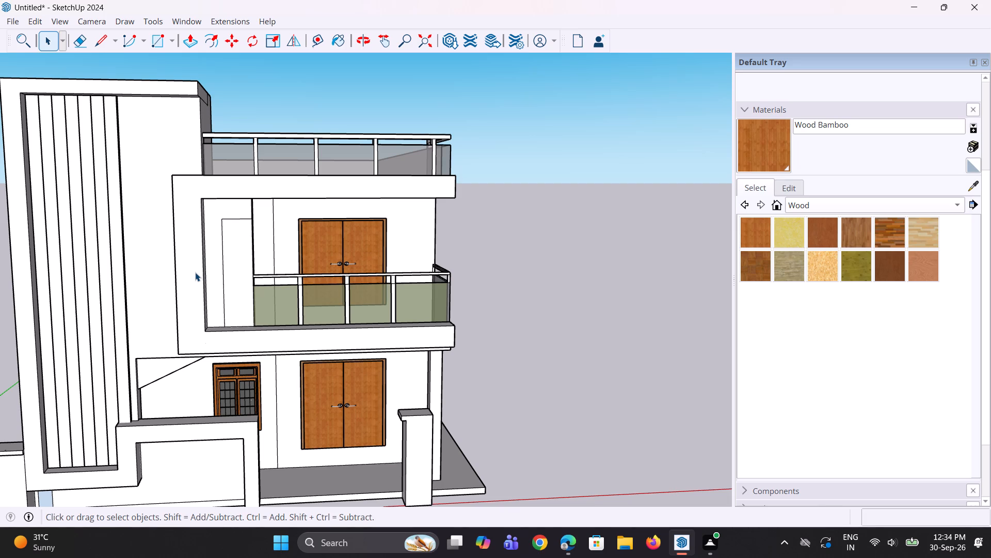
Paint all the vertical strips recessed in the tall front tower wall with Wood Bamboo.
left_click(761, 230)
scroll(122, 353, "up", 2)
left_click(120, 343)
left_click(108, 336)
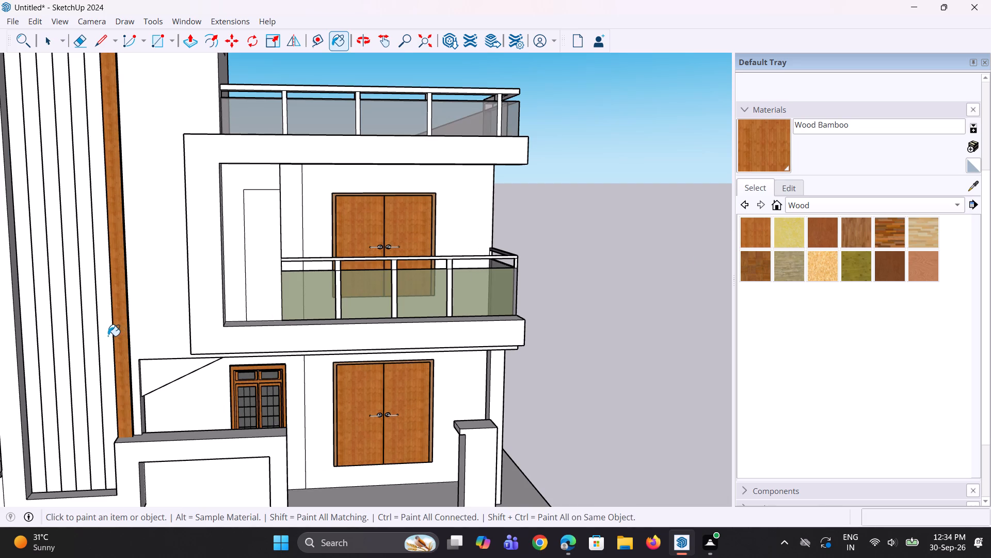
left_click(92, 327)
left_click(77, 323)
left_click(56, 320)
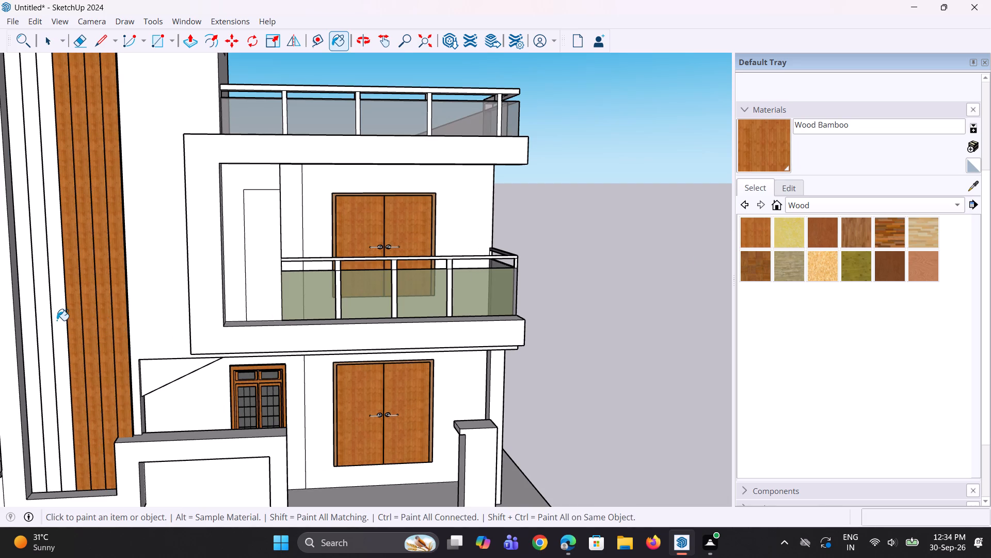
left_click(49, 317)
left_click(32, 316)
Examine the tower's vertical strips together with the doors, window and balconies of the front facade.
scroll(127, 406, "down", 4)
middle_click_drag(124, 410, 137, 418)
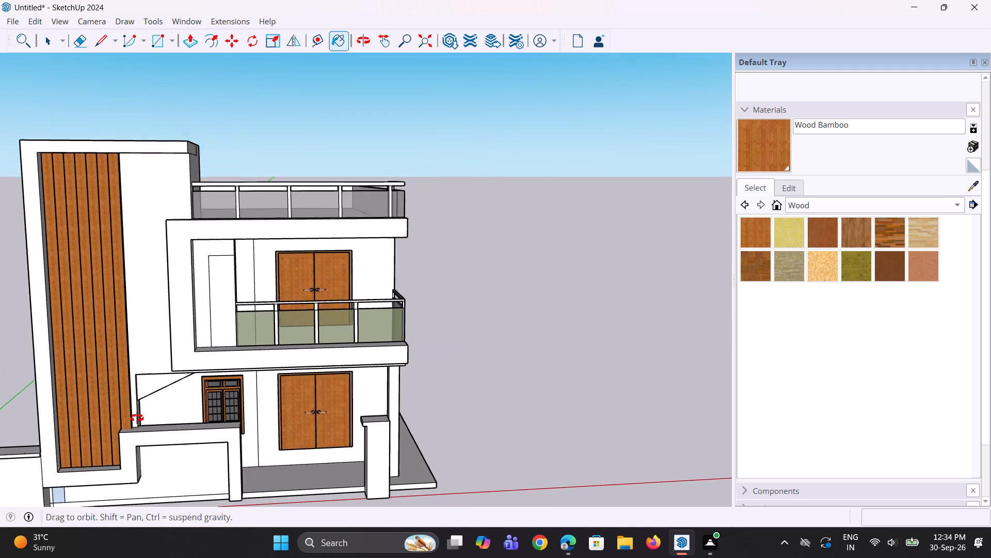
middle_click_drag(137, 418, 150, 419)
scroll(49, 415, "down", 3)
middle_click_drag(87, 424, 130, 422)
scroll(121, 415, "up", 5)
scroll(119, 415, "down", 3)
key("space")
key("space")
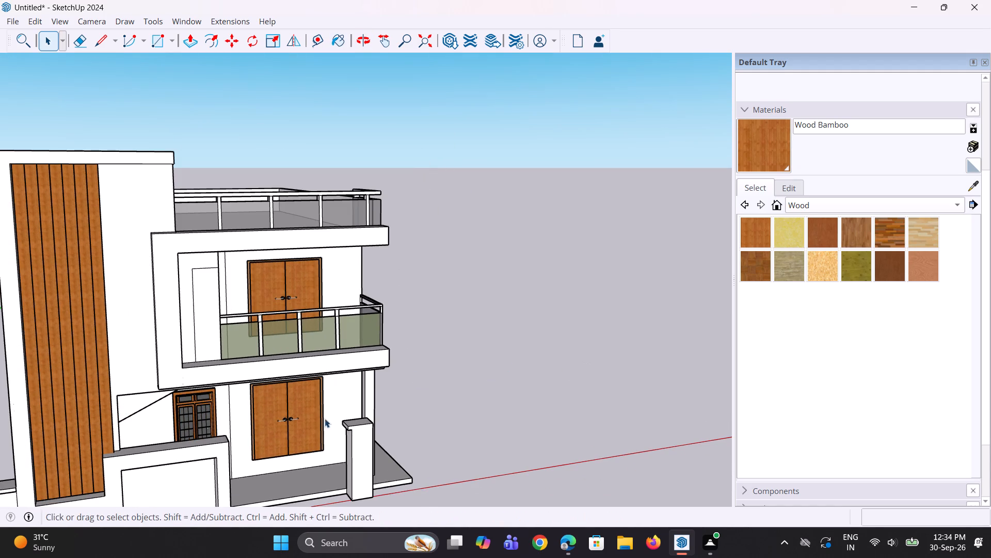
Push/Pull the side end of the front tower's top slab outward over the terrace side by 10 15/16".
scroll(245, 440, "down", 4)
middle_click_drag(226, 423, 205, 404)
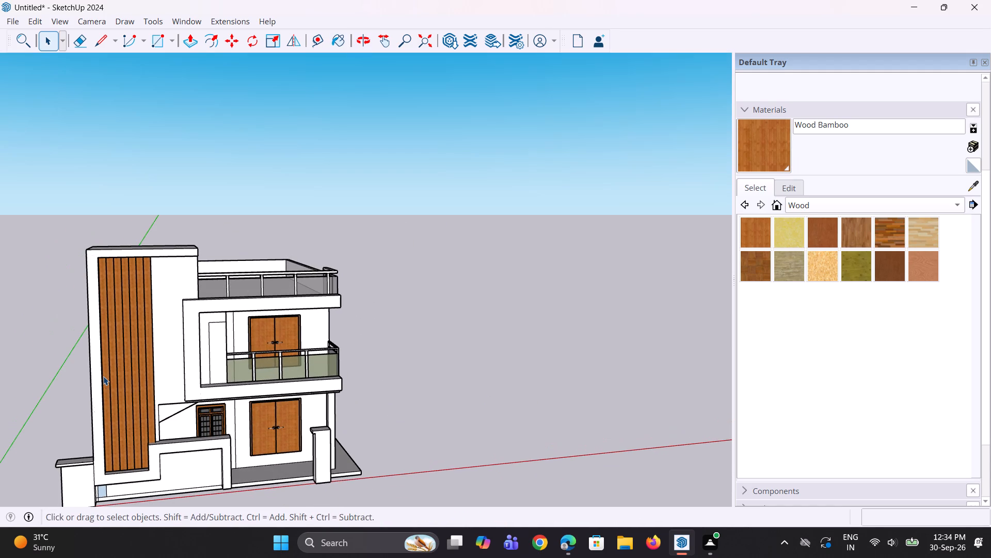
middle_click_drag(145, 397, 0, 415)
scroll(225, 306, "up", 2)
scroll(215, 253, "up", 3)
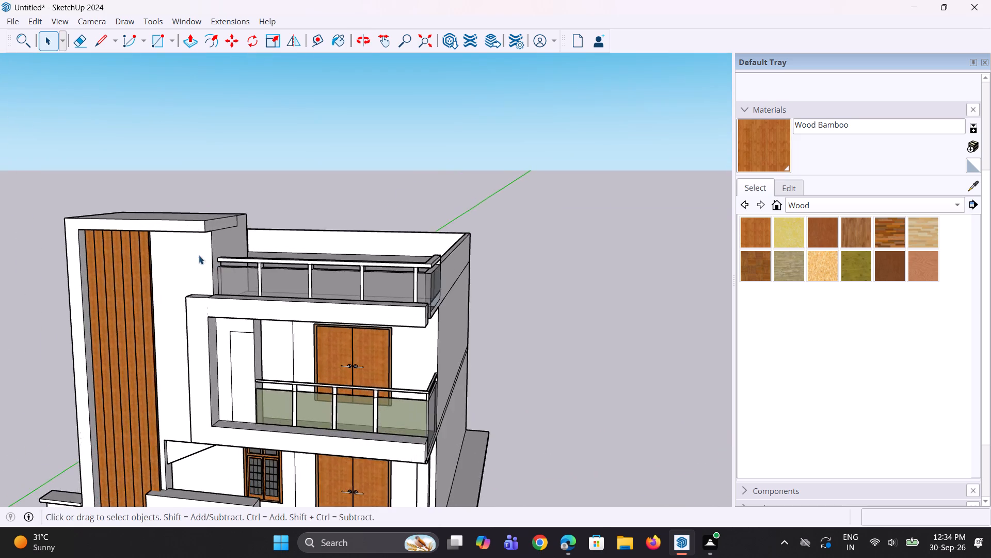
middle_click_drag(191, 259, 221, 265)
scroll(239, 241, "up", 3)
key("p")
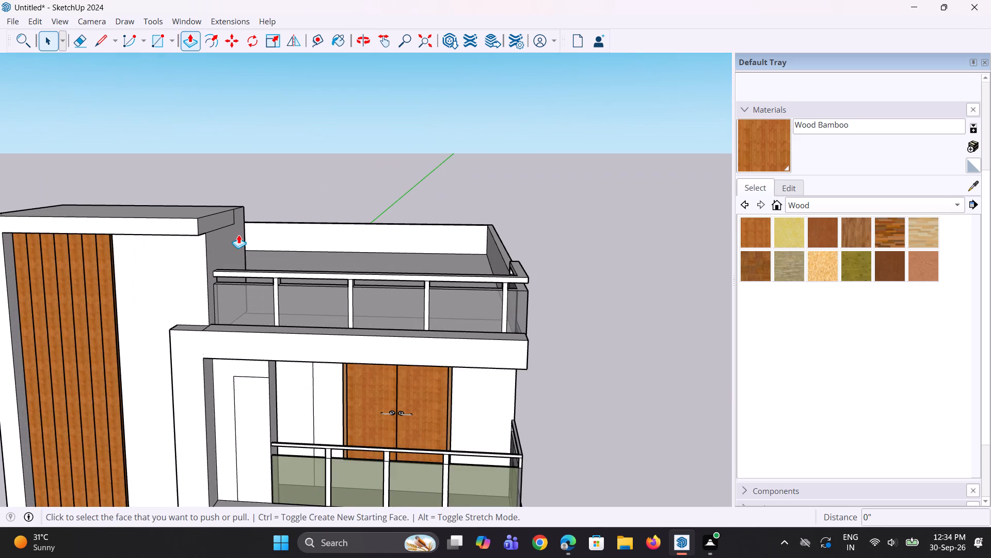
scroll(236, 225, "up", 1)
left_click(215, 220)
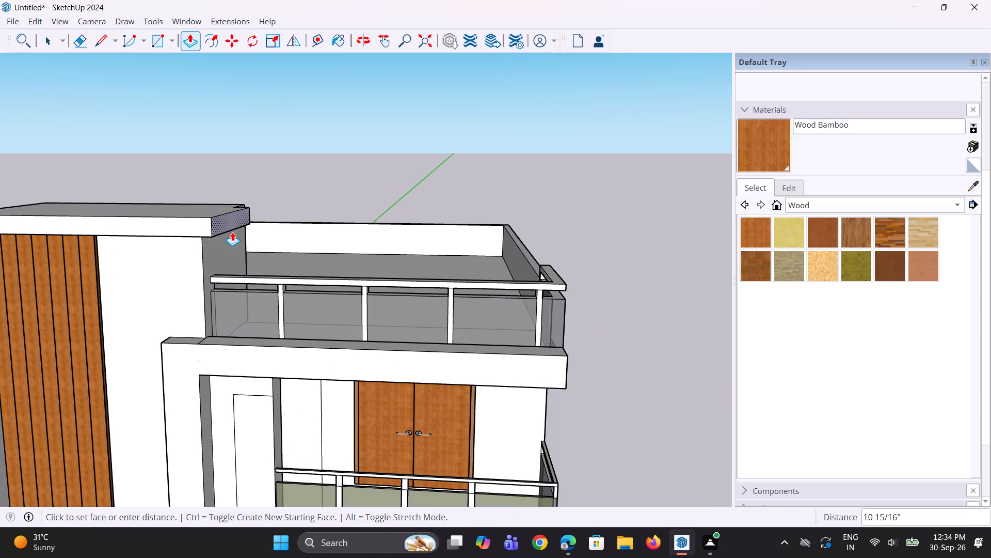
left_click(232, 232)
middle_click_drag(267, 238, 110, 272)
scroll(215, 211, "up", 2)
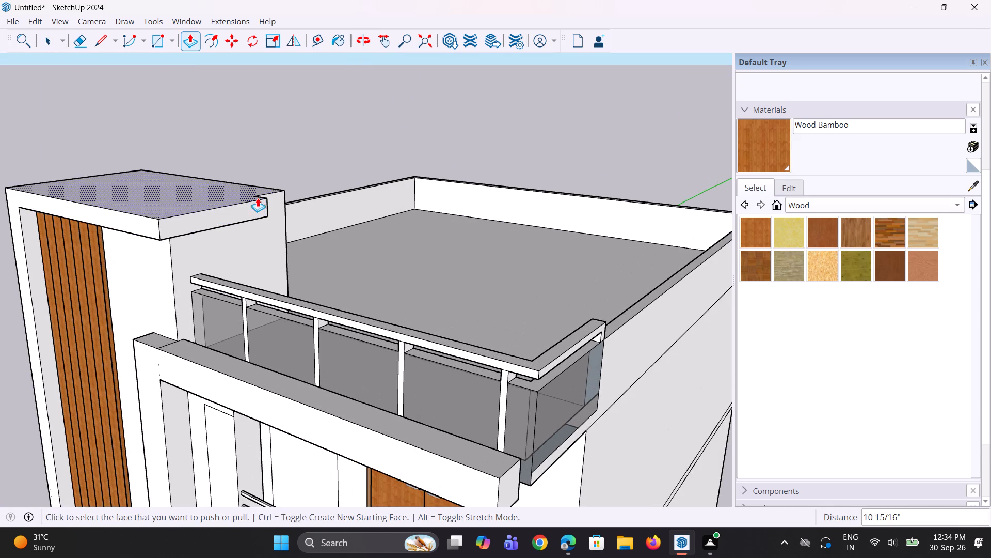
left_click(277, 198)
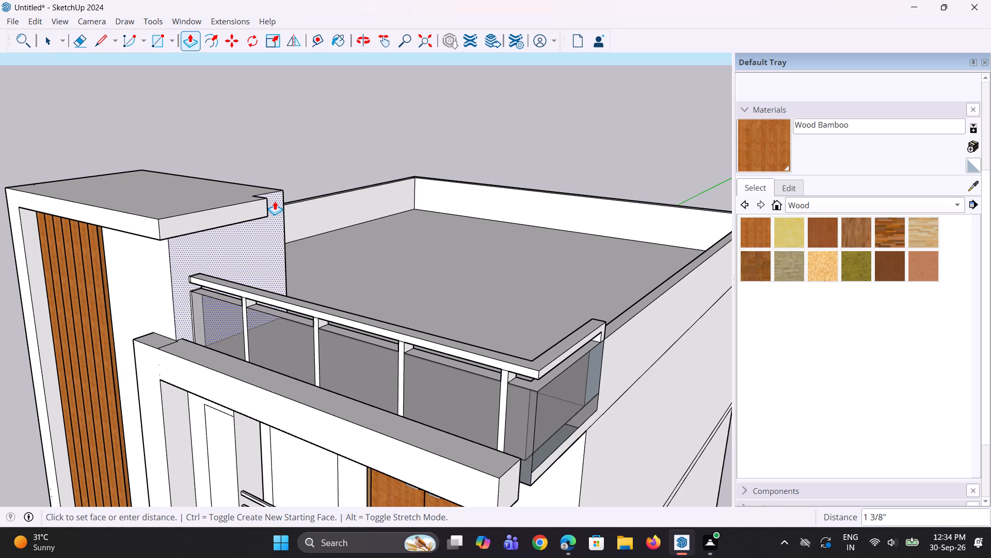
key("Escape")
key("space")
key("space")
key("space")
Examine the tower's extended top slab, the roof terrace and the balconies from above, the side and the front.
scroll(232, 247, "down", 4)
middle_click_drag(230, 258, 305, 262)
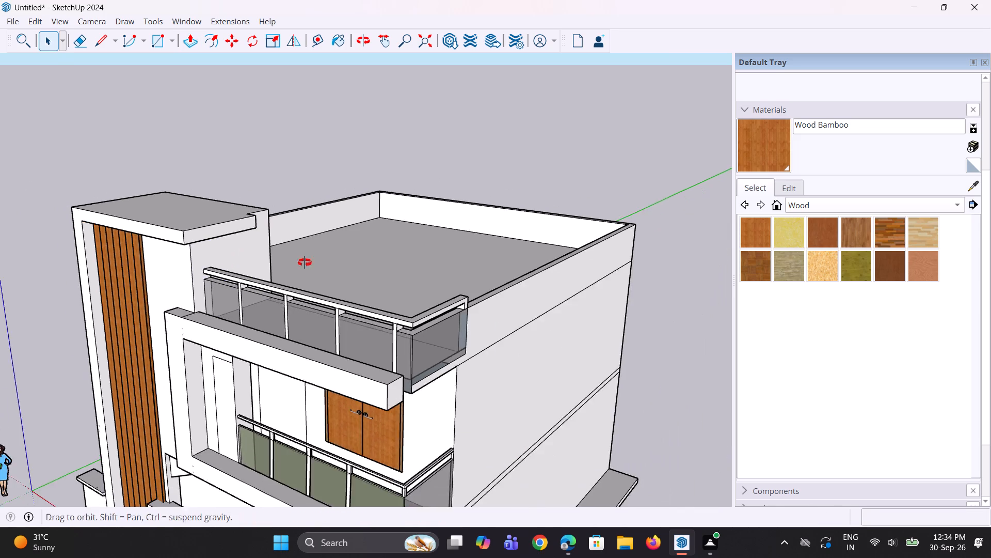
middle_click_drag(305, 262, 326, 259)
scroll(284, 327, "up", 3)
middle_click_drag(276, 326, 287, 270)
scroll(267, 349, "down", 5)
middle_click_drag(280, 479, 220, 515)
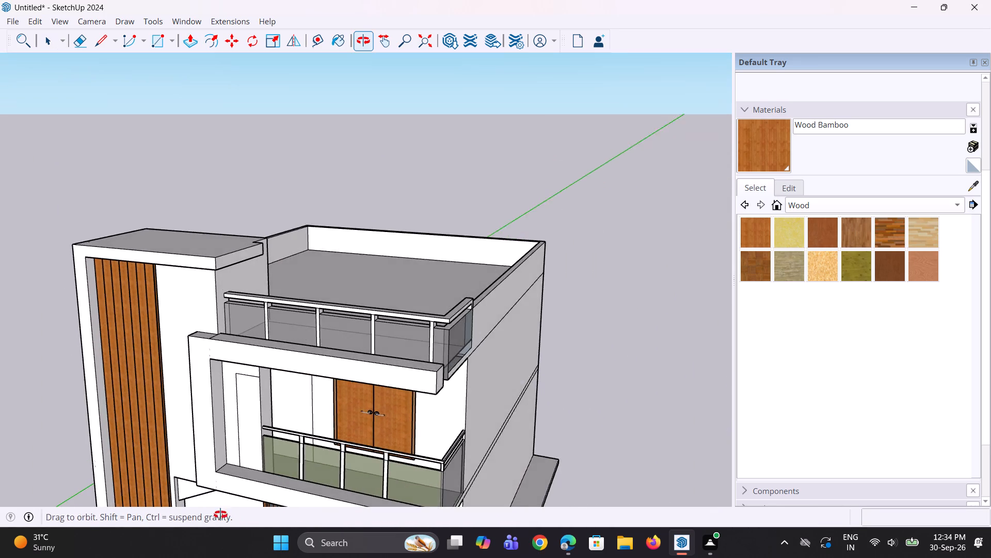
middle_click_drag(220, 515, 218, 515)
scroll(335, 485, "up", 1)
middle_click_drag(337, 484, 138, 417)
scroll(249, 469, "up", 2)
scroll(251, 456, "down", 1)
middle_click_drag(251, 460, 247, 529)
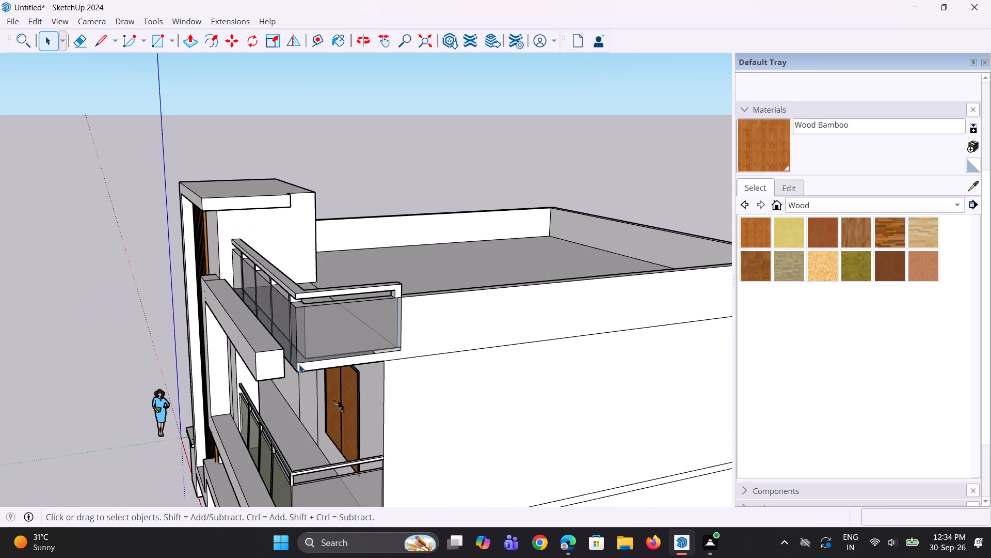
middle_click_drag(243, 332, 333, 344)
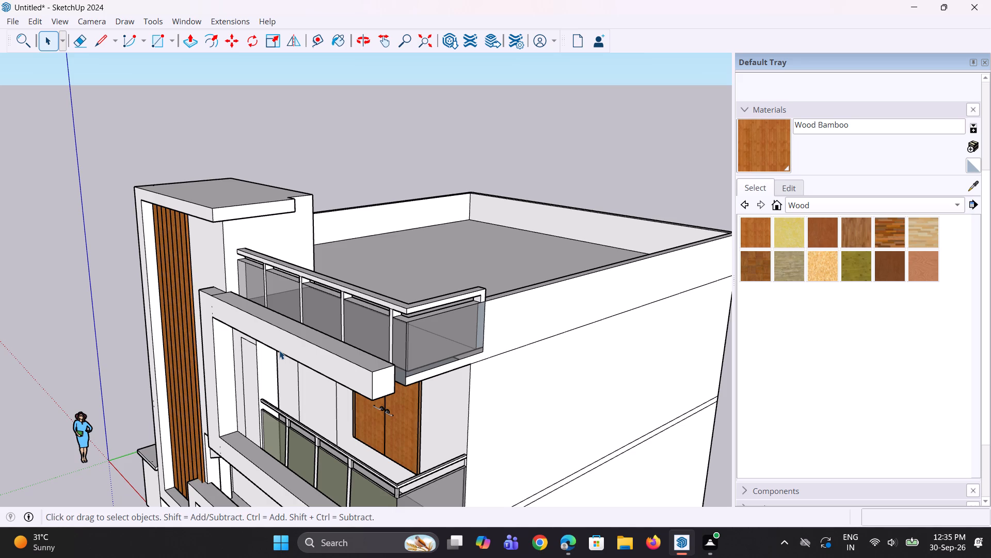
key("space")
key("space")
scroll(54, 336, "down", 4)
middle_click_drag(87, 368, 279, 391)
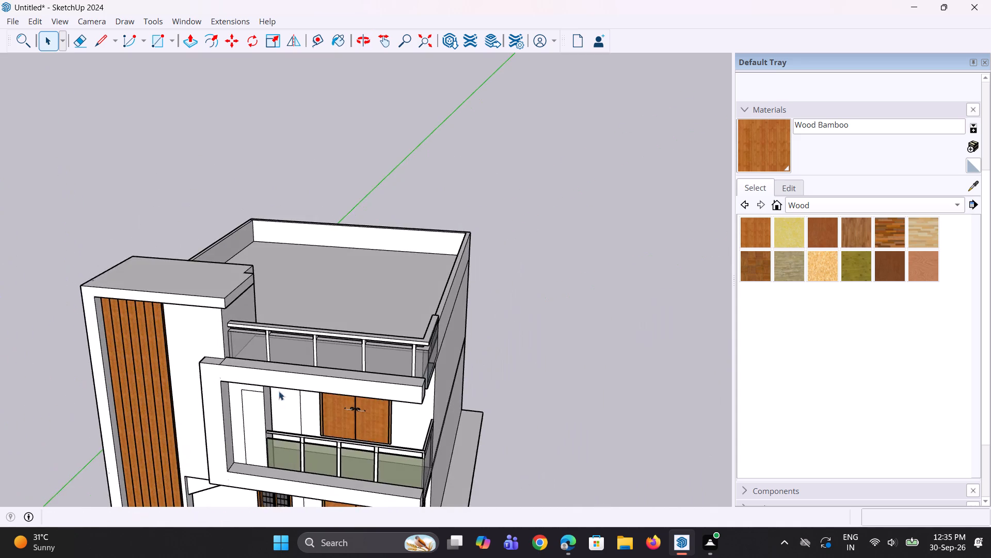
scroll(281, 364, "down", 4)
middle_click_drag(272, 364, 315, 295)
scroll(281, 370, "up", 3)
scroll(287, 393, "down", 4)
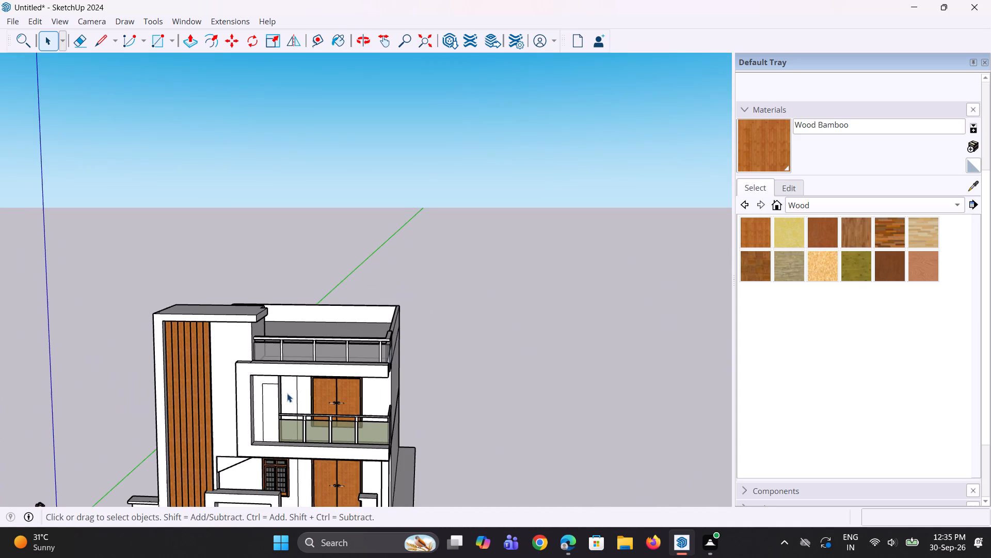
middle_click_drag(309, 449, 313, 417)
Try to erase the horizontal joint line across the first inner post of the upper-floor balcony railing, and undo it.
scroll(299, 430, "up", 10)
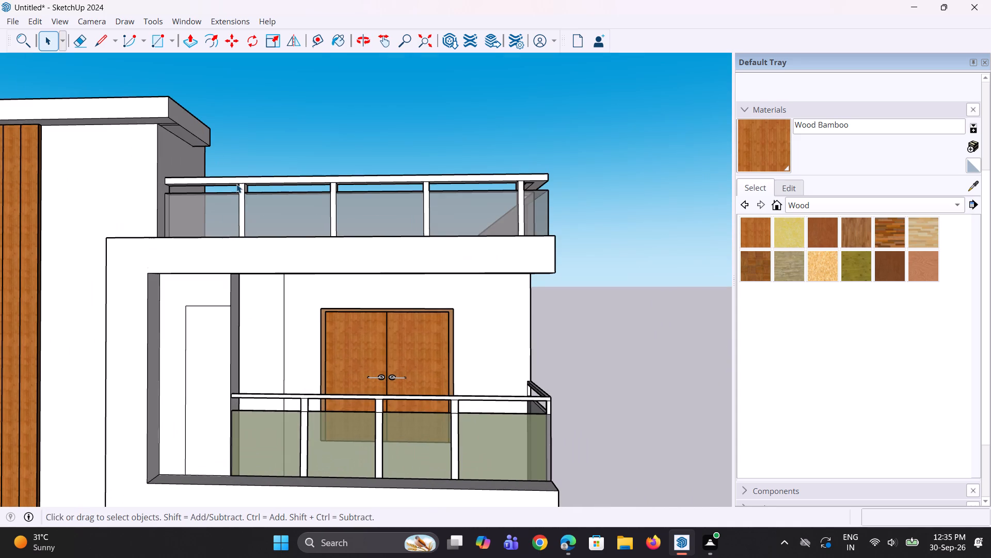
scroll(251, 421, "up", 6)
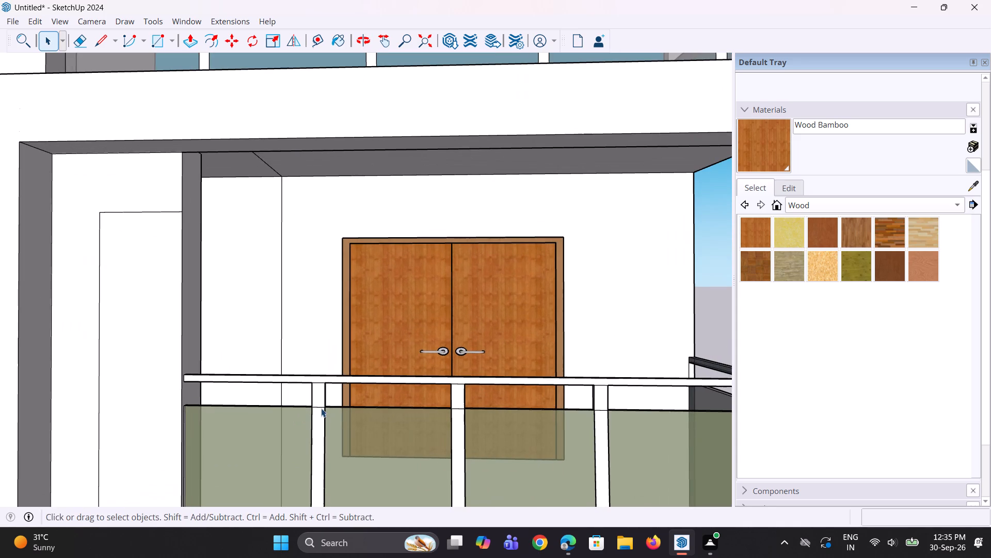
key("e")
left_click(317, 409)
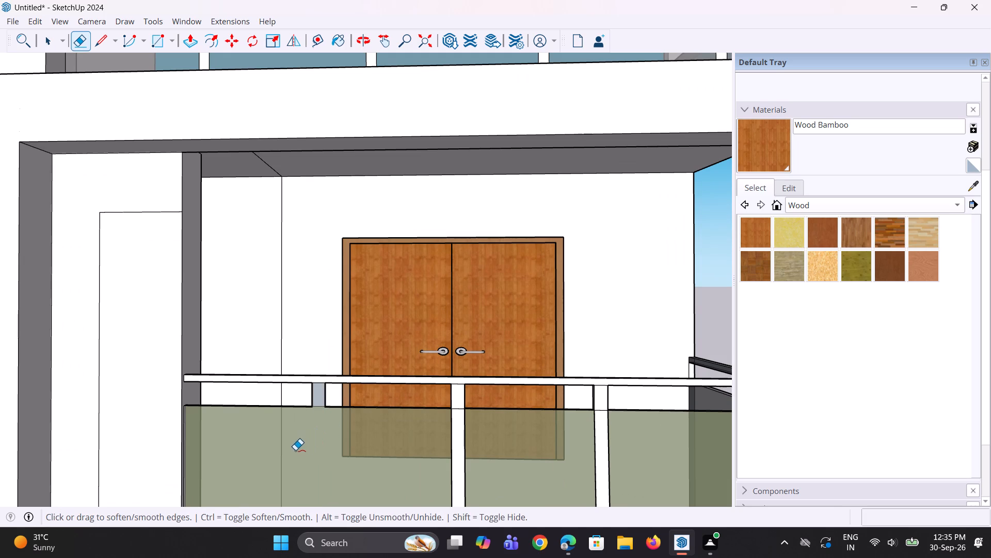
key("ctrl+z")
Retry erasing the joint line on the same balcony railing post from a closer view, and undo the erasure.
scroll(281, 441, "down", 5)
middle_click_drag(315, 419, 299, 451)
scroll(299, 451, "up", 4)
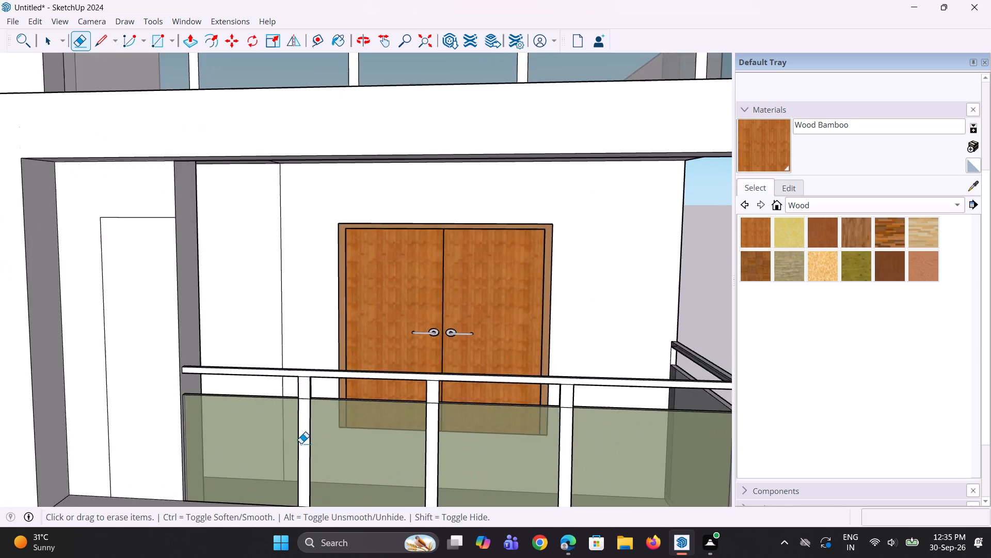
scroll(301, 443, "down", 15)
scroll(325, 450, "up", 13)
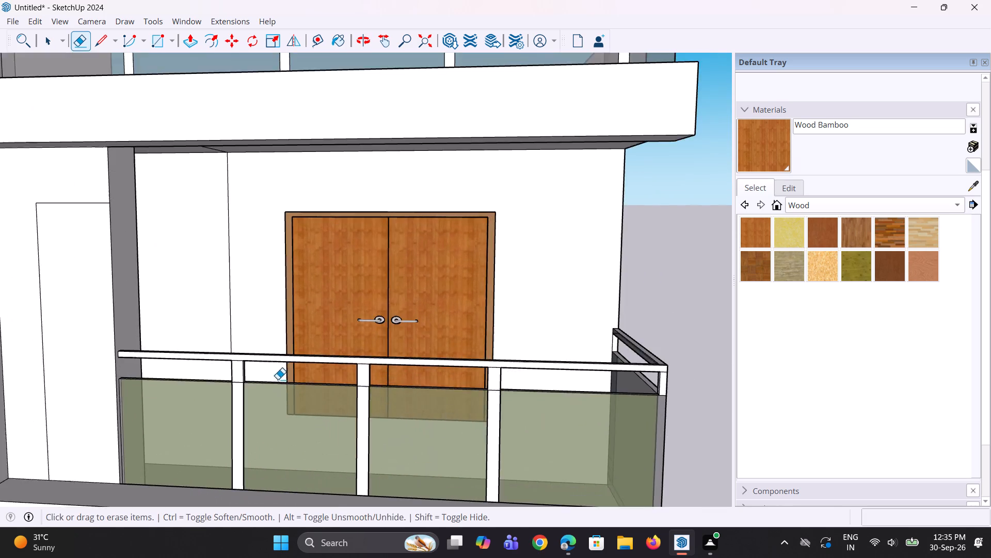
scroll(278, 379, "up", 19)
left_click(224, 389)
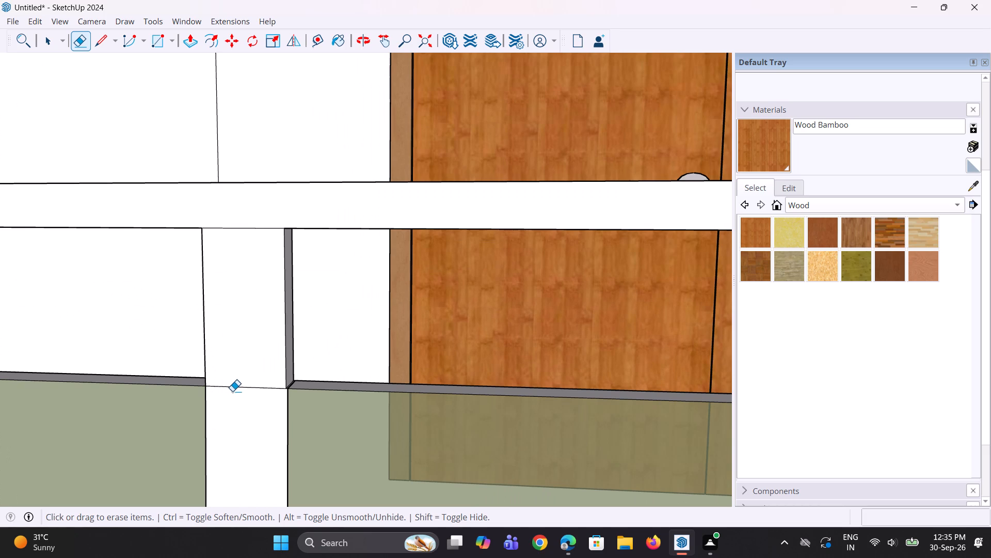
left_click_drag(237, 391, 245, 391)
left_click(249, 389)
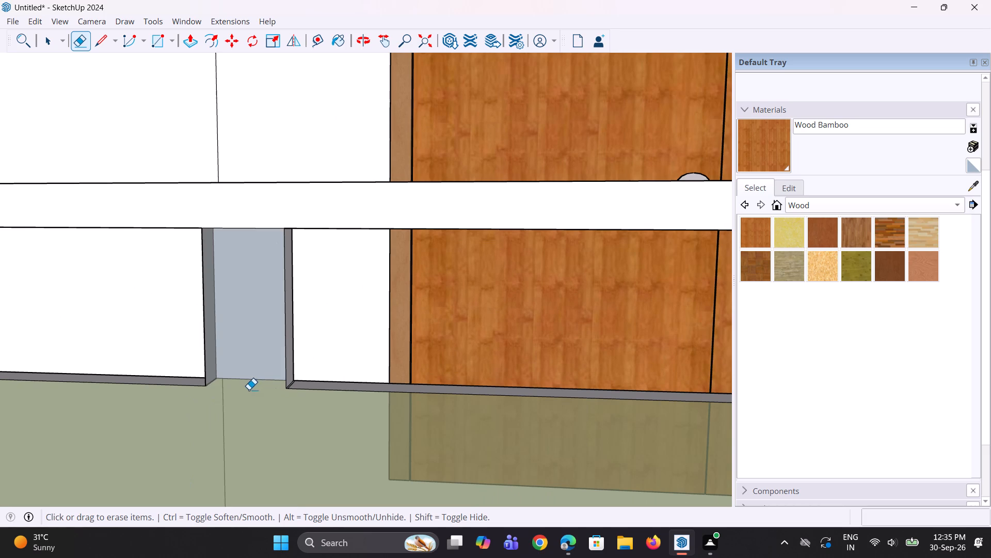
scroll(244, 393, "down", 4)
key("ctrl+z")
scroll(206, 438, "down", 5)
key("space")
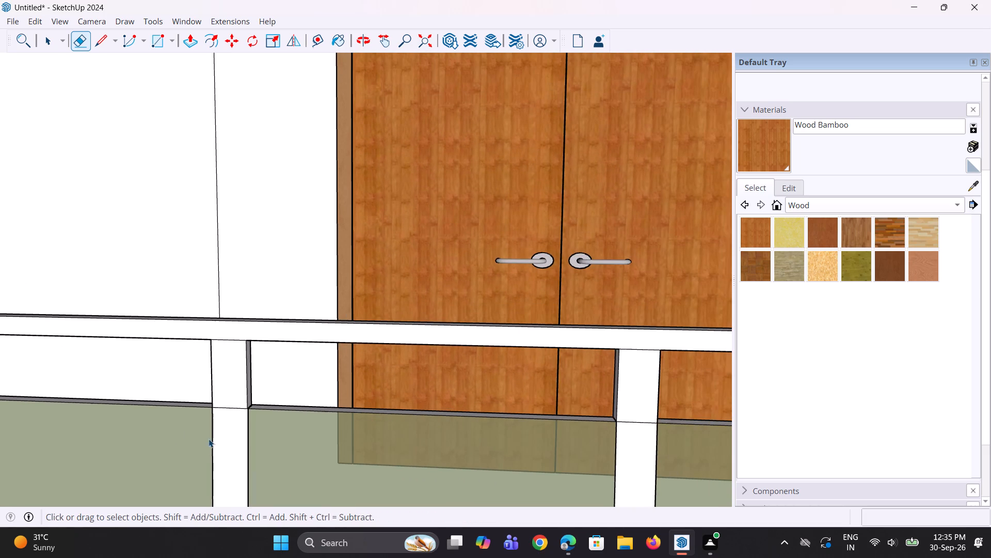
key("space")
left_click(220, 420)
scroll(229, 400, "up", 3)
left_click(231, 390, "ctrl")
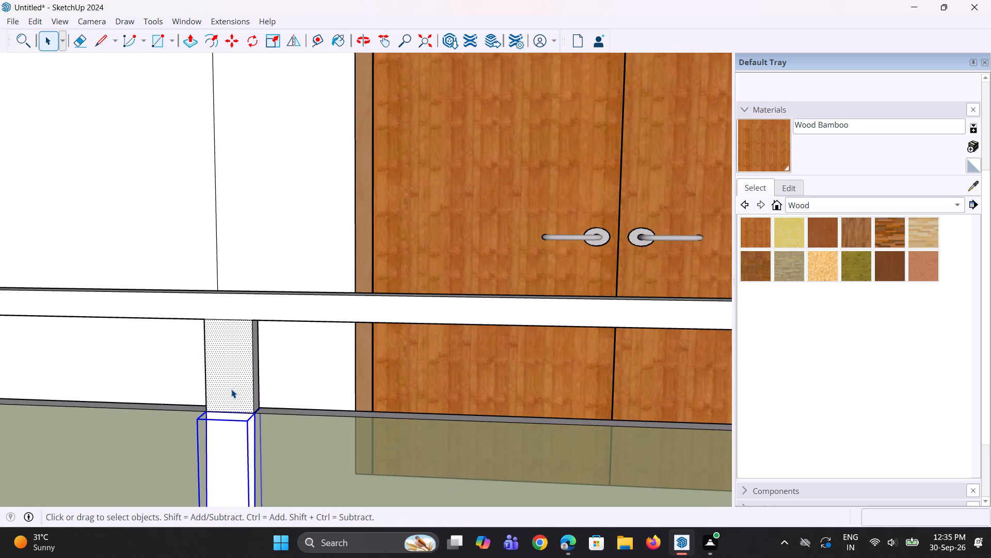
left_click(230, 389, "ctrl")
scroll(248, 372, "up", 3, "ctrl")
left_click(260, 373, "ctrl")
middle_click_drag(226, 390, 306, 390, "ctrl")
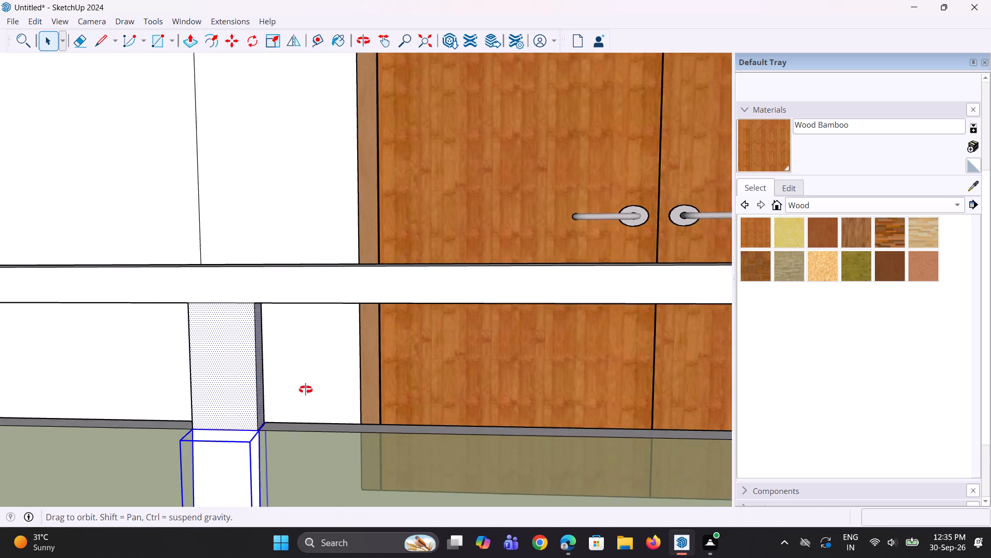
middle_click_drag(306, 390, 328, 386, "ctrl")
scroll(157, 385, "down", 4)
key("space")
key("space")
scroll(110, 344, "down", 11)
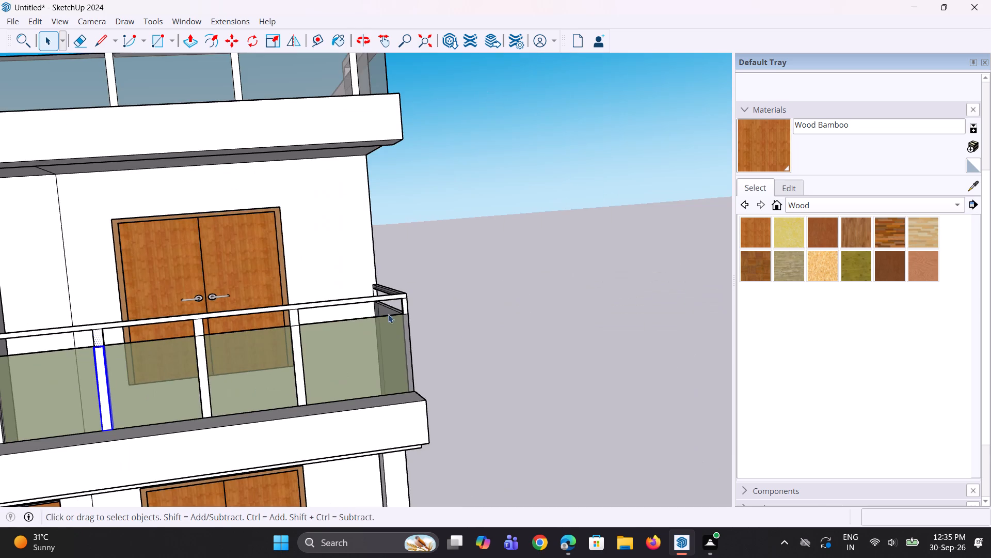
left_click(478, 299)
Examine the front facade's tower, balcony frame, railings and ground-floor openings from several angles.
scroll(450, 319, "down", 6)
middle_click_drag(453, 349, 402, 336)
scroll(322, 347, "up", 2)
scroll(277, 341, "down", 2)
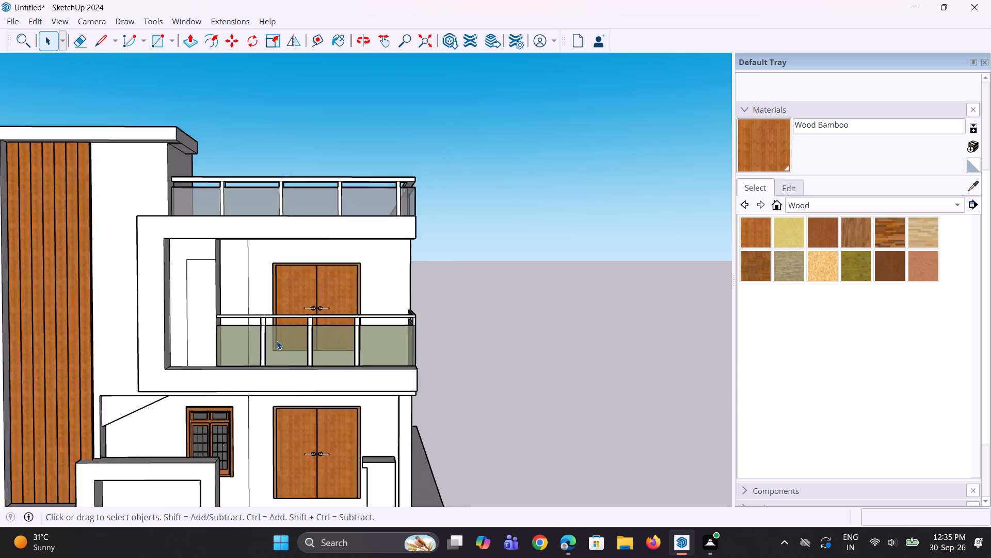
scroll(277, 340, "down", 2)
scroll(259, 343, "up", 1)
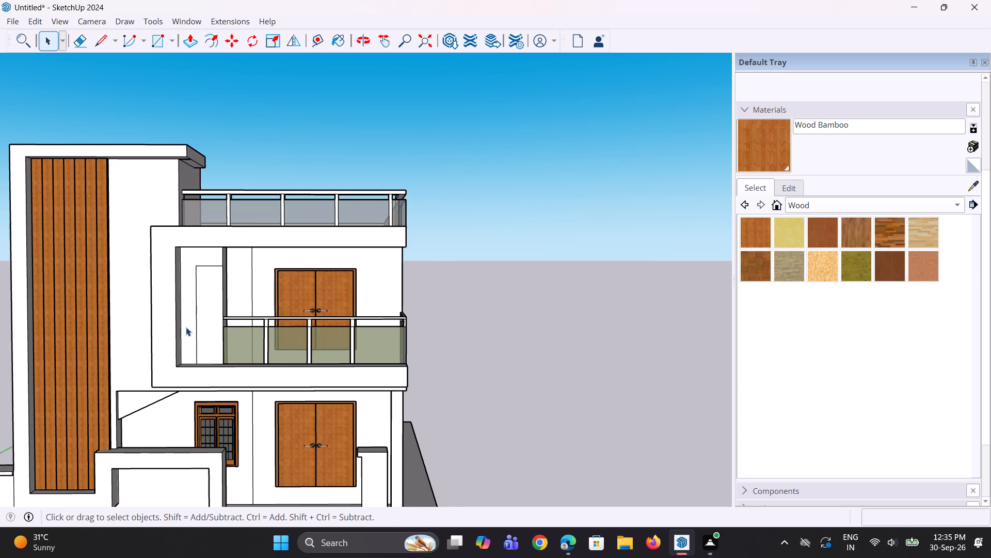
scroll(186, 327, "up", 2)
middle_click_drag(175, 331, 134, 344)
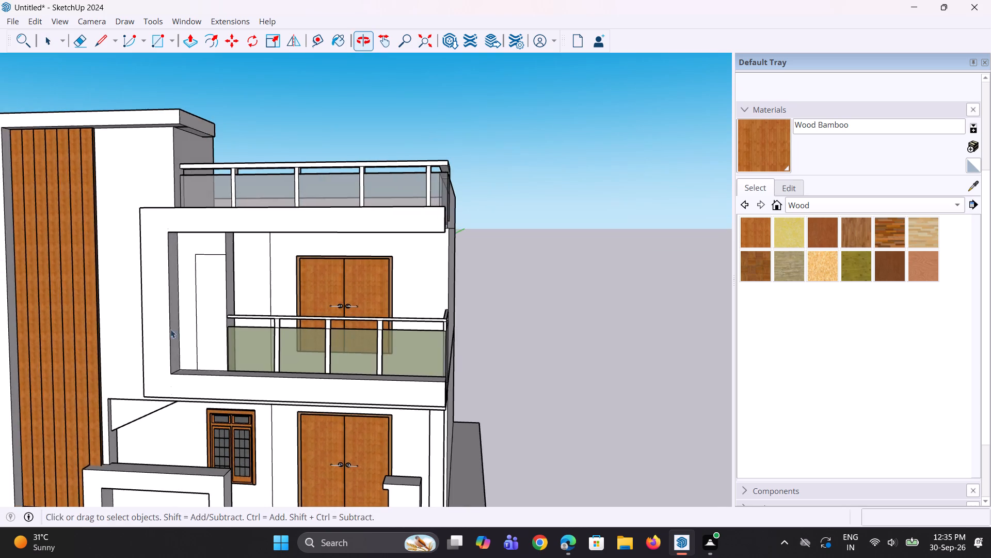
scroll(182, 325, "up", 2)
middle_click_drag(199, 330, 147, 373)
scroll(151, 354, "up", 2)
middle_click_drag(162, 353, 195, 347)
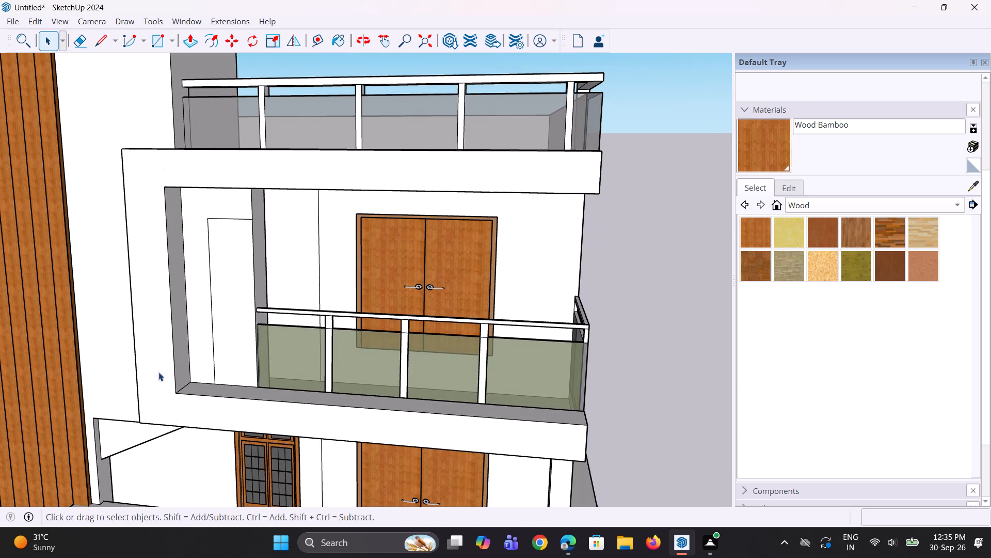
scroll(158, 366, "down", 9)
scroll(178, 332, "up", 1)
middle_click_drag(179, 322, 207, 277)
scroll(207, 277, "down", 5)
middle_click_drag(190, 336, 288, 345)
middle_click_drag(307, 398, 265, 394)
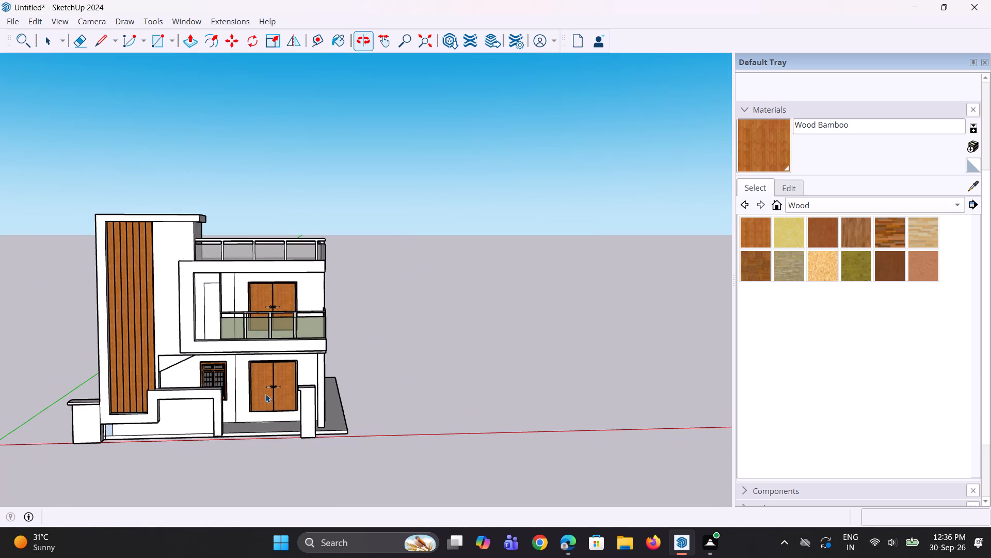
Push/Pull the side face of the front gate pillar near the ground-floor door outward about 4' 6 5/16", starting from a new face.
scroll(297, 413, "up", 2)
middle_click_drag(300, 432, 224, 433)
scroll(328, 428, "up", 2)
middle_click_drag(298, 424, 255, 414)
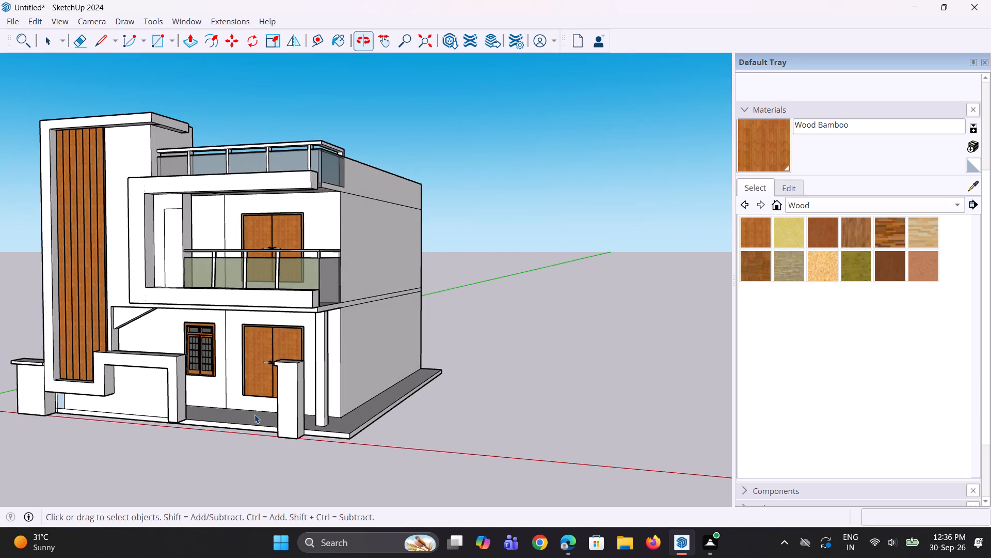
key("p")
left_click(299, 411)
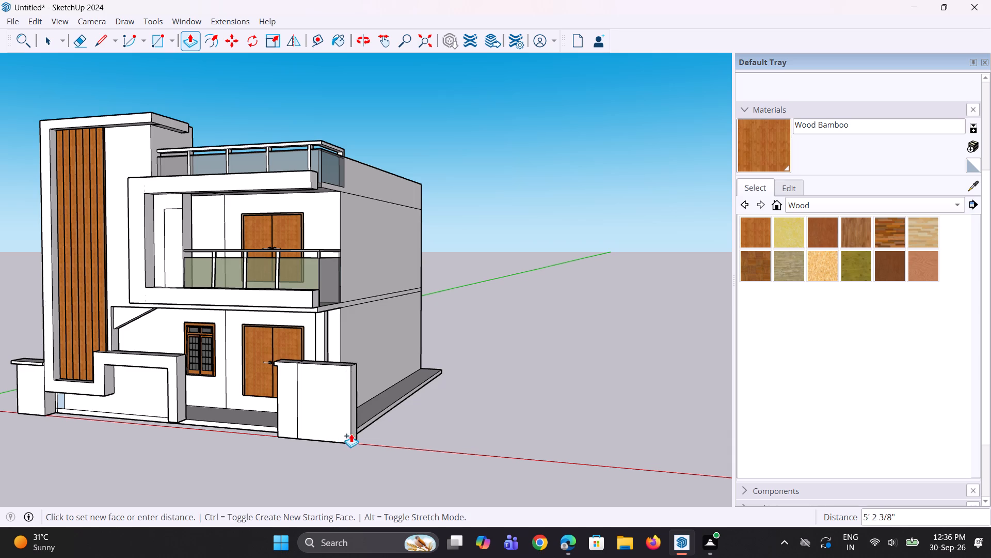
middle_click_drag(329, 413, 203, 402)
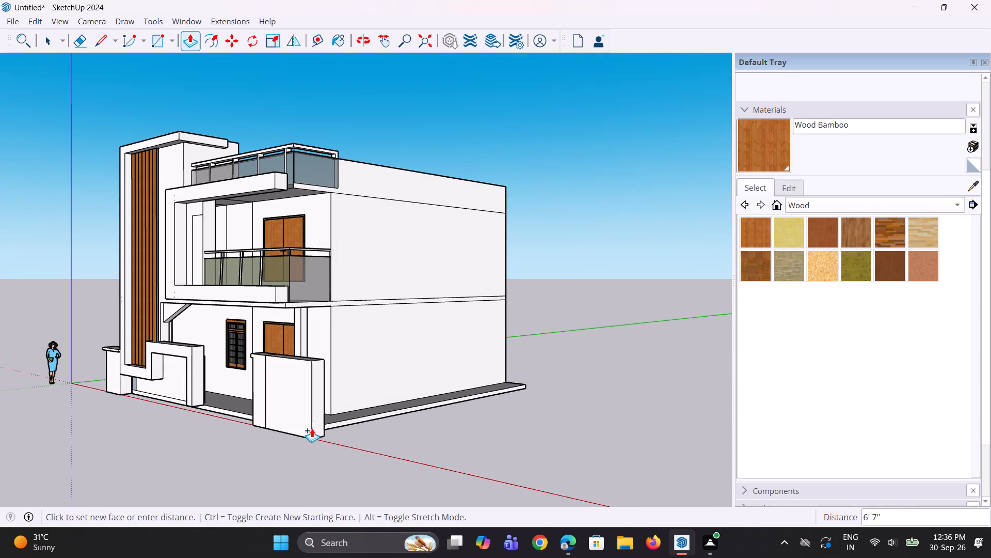
middle_click_drag(283, 420, 141, 420)
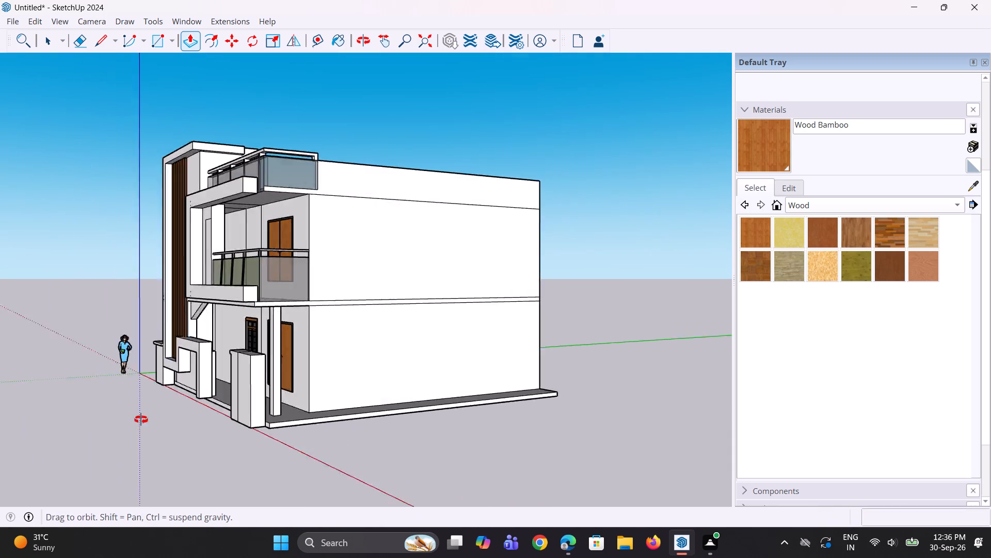
middle_click_drag(141, 420, 73, 388)
left_click(241, 414)
middle_click_drag(190, 412, 200, 425)
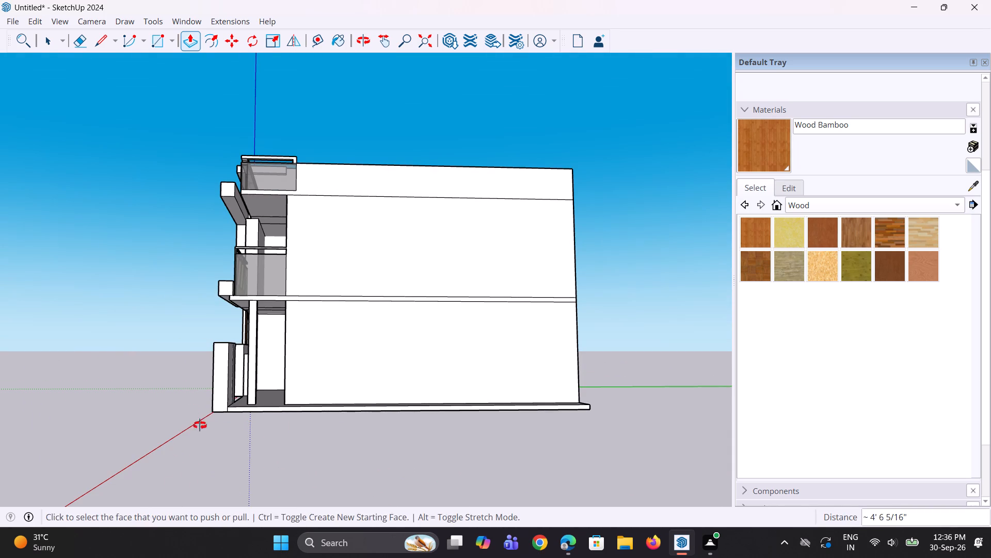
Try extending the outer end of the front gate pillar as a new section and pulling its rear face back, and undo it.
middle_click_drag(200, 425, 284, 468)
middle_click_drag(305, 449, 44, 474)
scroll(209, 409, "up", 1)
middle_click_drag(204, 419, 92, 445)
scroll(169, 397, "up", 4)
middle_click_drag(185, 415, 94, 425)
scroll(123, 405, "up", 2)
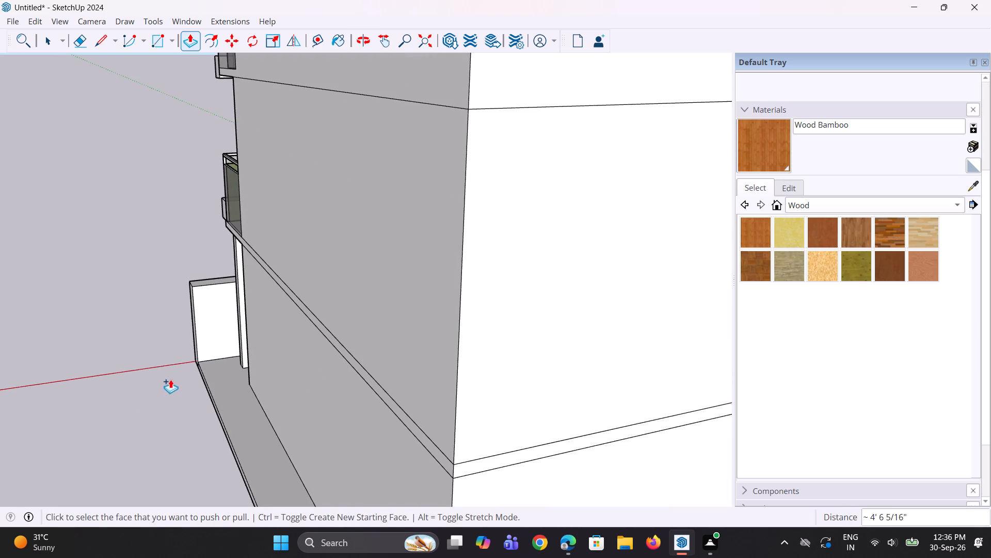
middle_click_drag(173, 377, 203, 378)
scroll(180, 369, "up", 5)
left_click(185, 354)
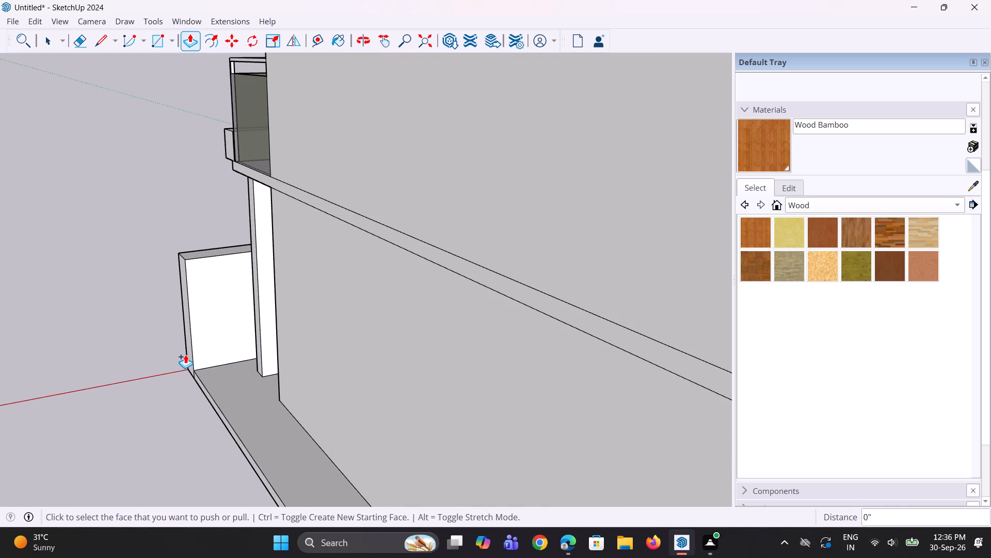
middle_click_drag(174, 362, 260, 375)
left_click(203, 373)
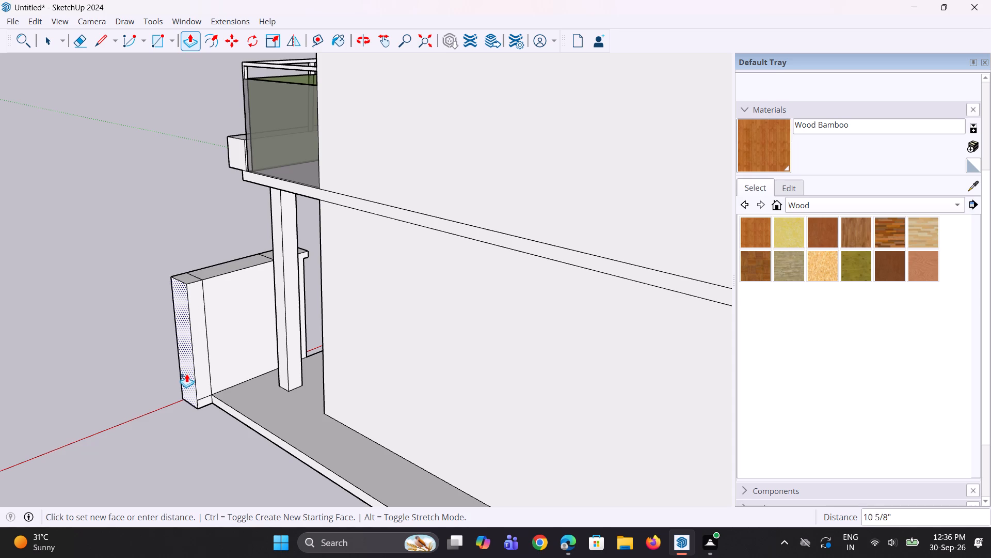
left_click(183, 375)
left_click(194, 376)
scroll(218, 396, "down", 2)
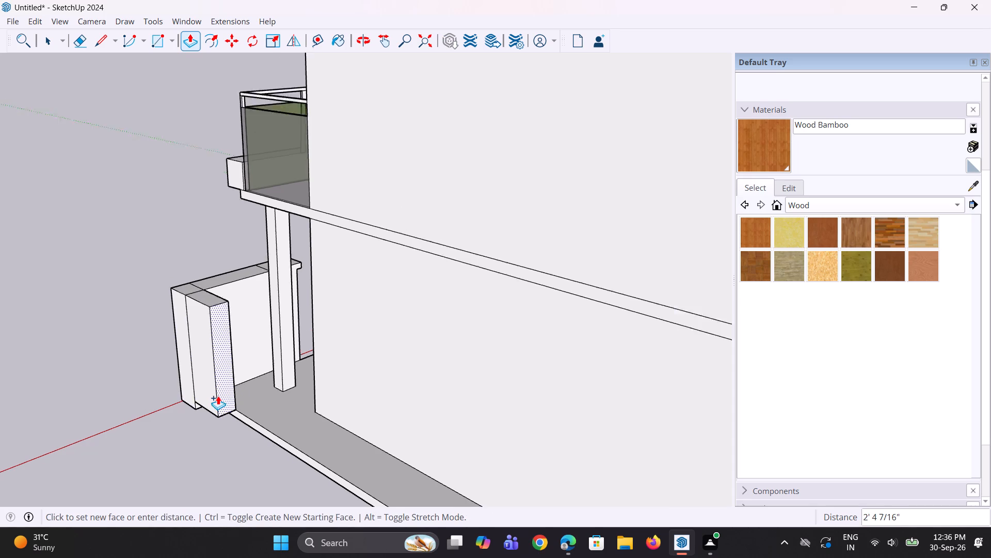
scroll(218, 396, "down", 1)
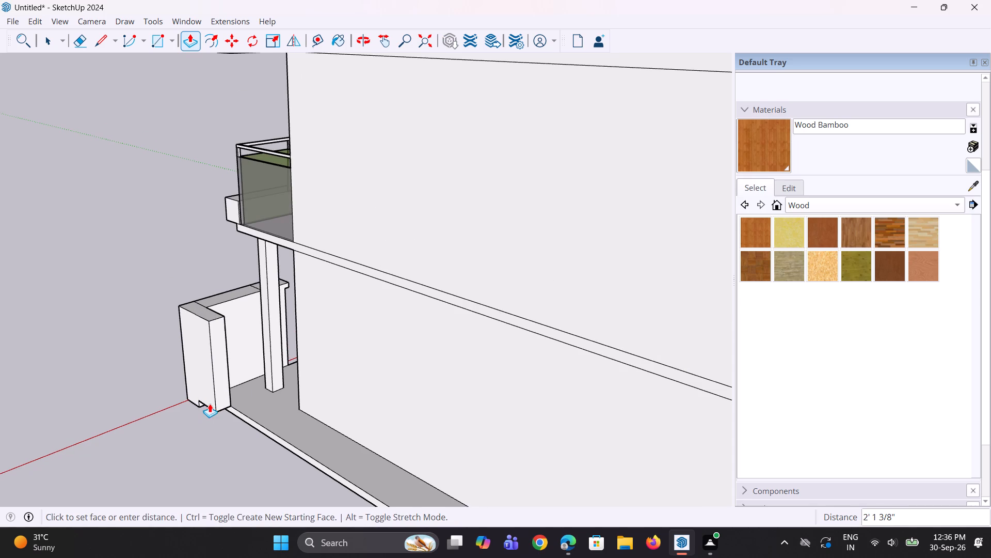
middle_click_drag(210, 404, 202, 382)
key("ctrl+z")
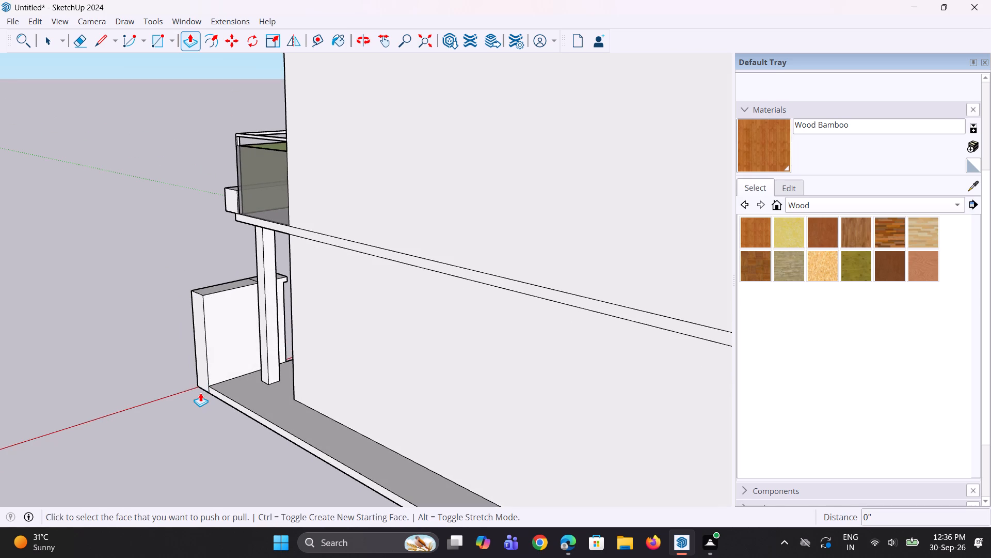
Push/Pull the outer end face of the front gate pillar outward about 1' 1 1/2" as a new section.
left_click(203, 370)
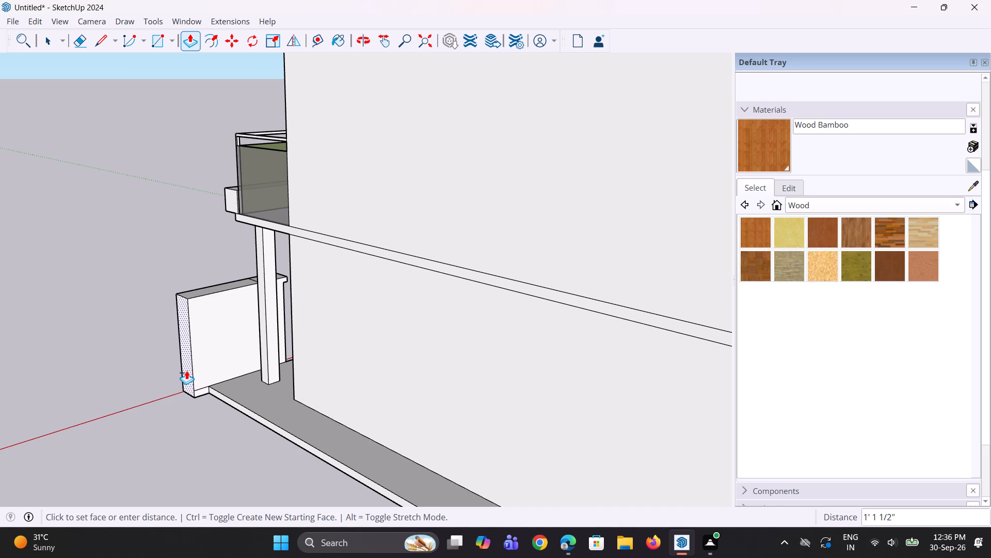
left_click(184, 371)
key("space")
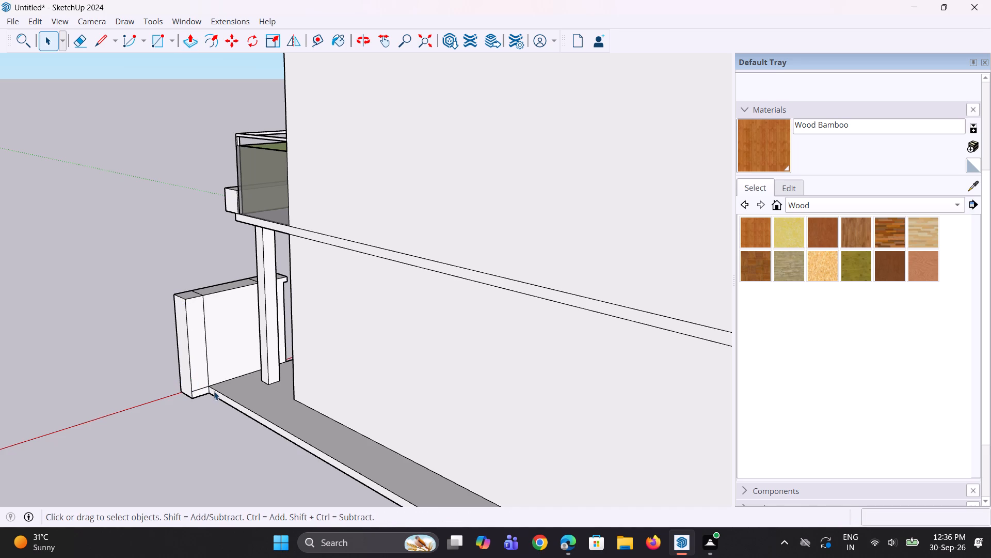
Push/Pull the long side edge of the base slab outward until it is flush with the pillar's outer end face.
key("p")
left_click(231, 402)
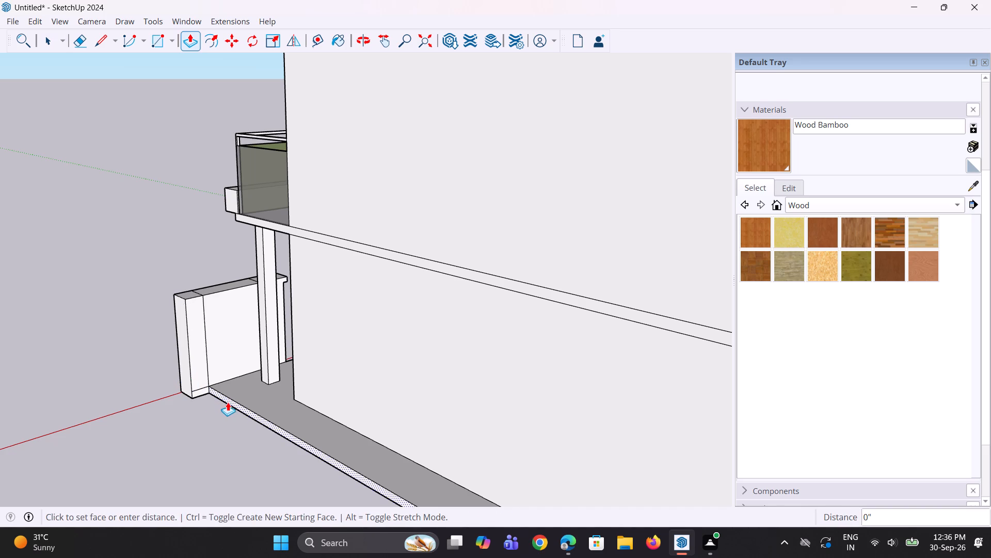
left_click(183, 371)
Push/Pull the rear face of the new pillar section back along the base slab's side about 35' 6 5/16" to form the side compound wall.
left_click(197, 368)
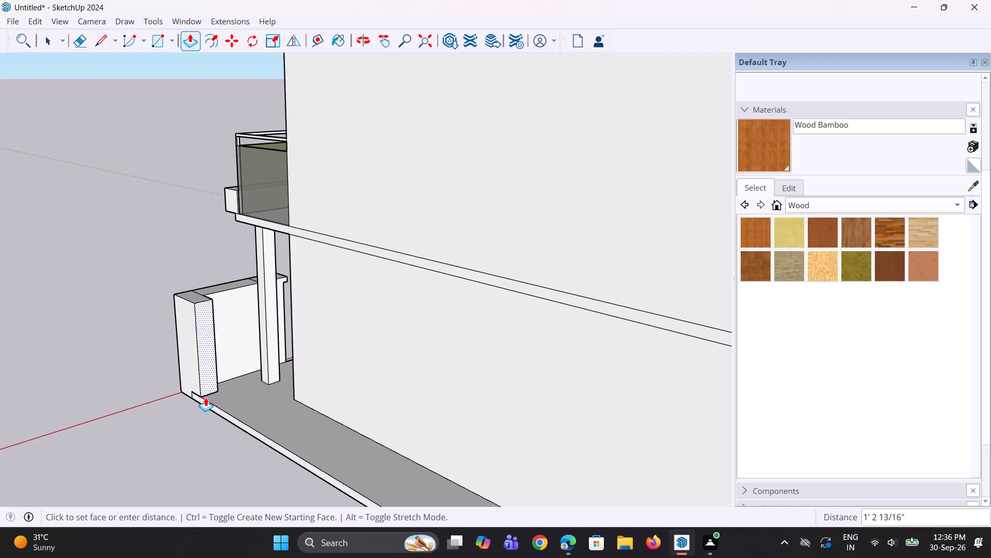
scroll(207, 406, "down", 13)
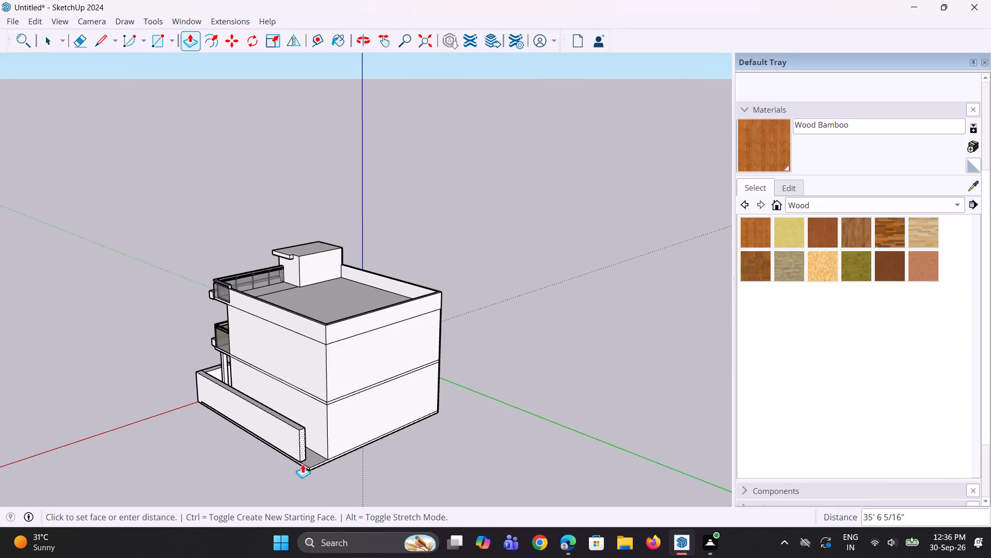
left_click(307, 464)
Copy the inner vertical edge at the side compound wall's rear end forward about 1' 1 1/8" along the wall's inner face.
middle_click_drag(321, 462, 245, 451)
scroll(270, 433, "up", 2)
middle_click_drag(248, 442, 211, 491)
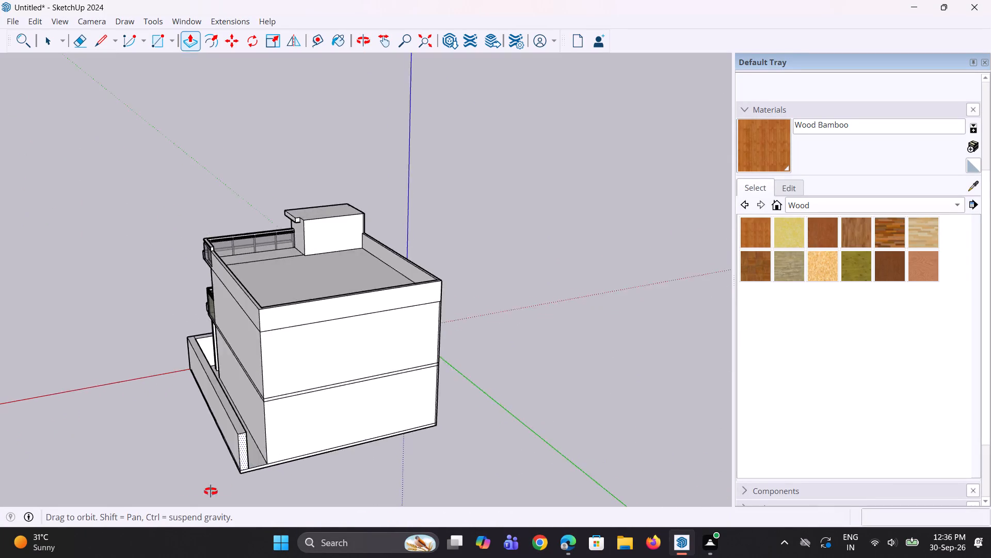
middle_click_drag(211, 491, 162, 489)
scroll(206, 447, "up", 3)
middle_click_drag(203, 444, 165, 440)
scroll(175, 446, "up", 9)
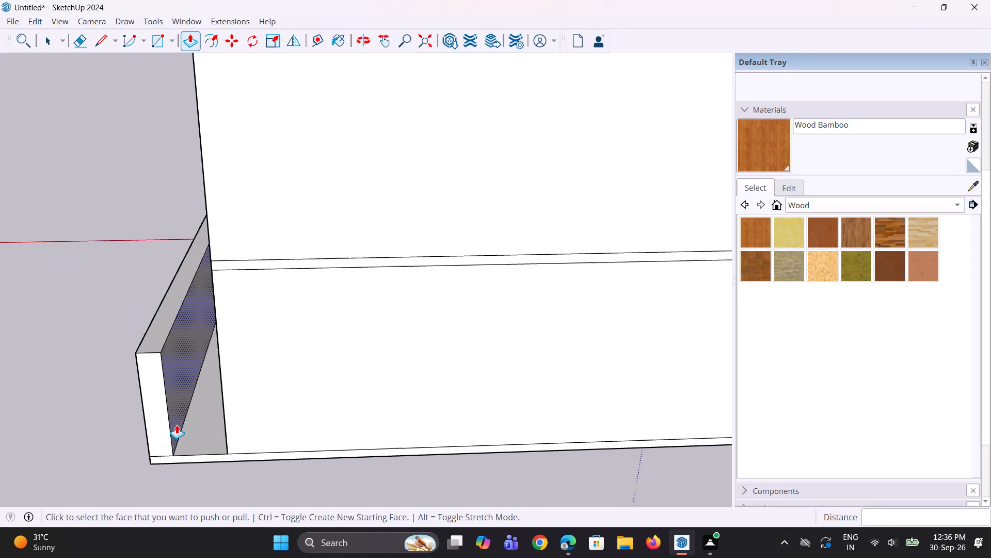
scroll(177, 425, "up", 2)
key("space")
scroll(175, 428, "up", 3)
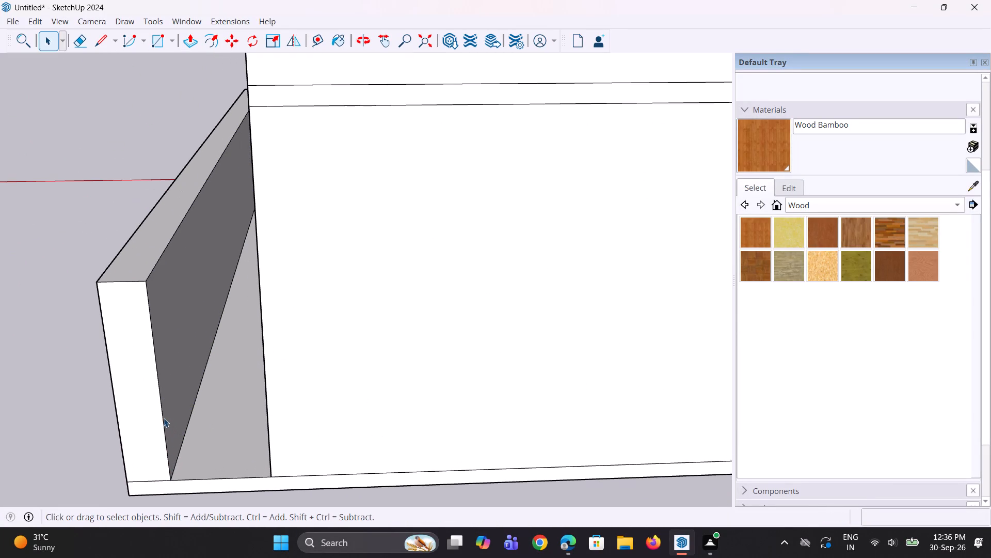
left_click(164, 418)
scroll(157, 353, "up", 3)
key("m")
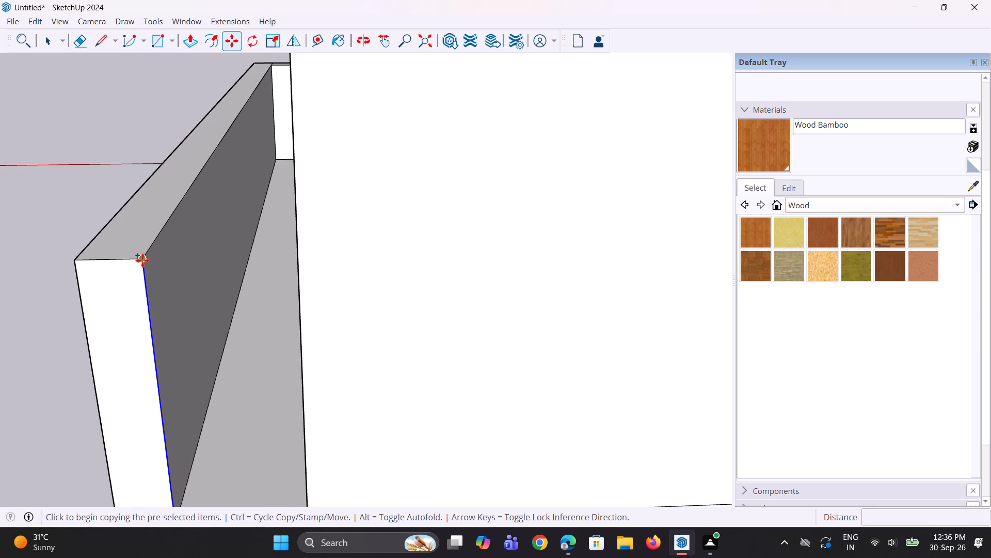
left_click(142, 260)
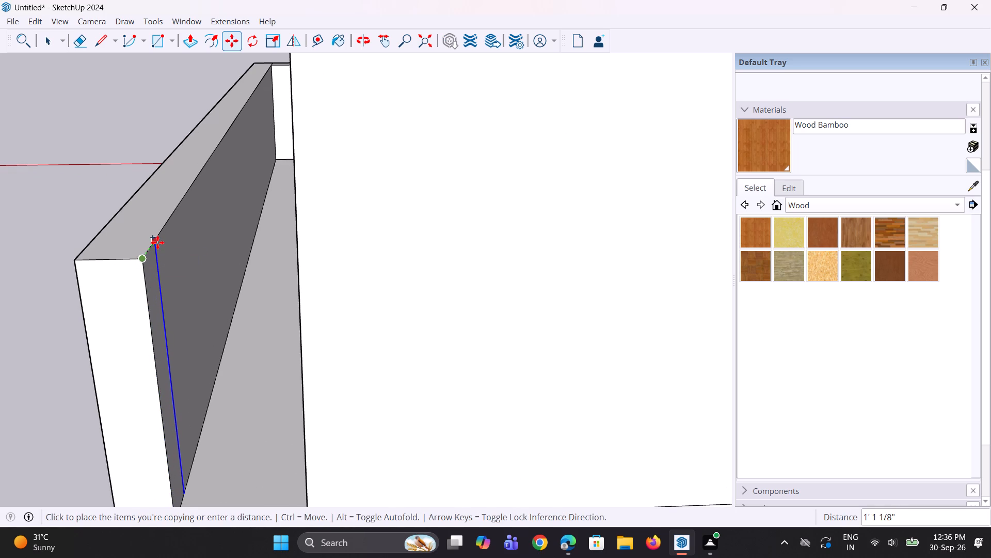
left_click(158, 241)
key("space")
Push/Pull the narrow strip at the rear of the side wall's inner face 3' across to the house wall.
key("p")
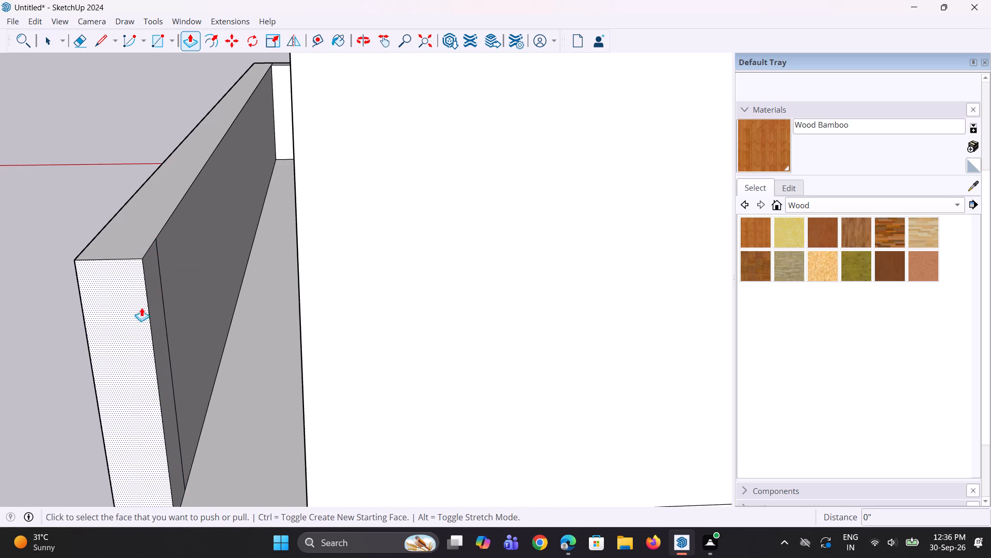
left_click(161, 329)
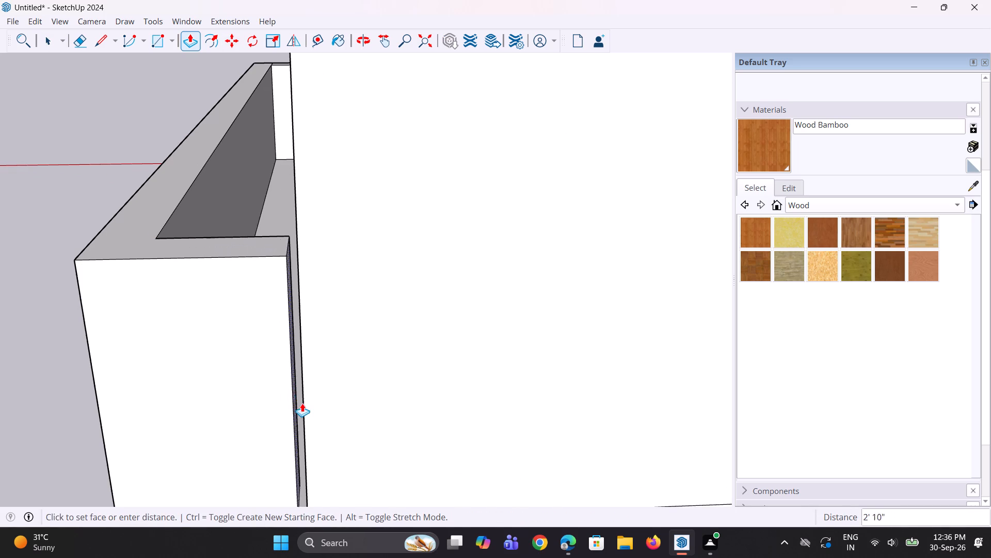
left_click(303, 407)
Examine the side compound wall and the front facade with its gate pillars and boundary wall from several angles.
scroll(208, 426, "down", 5)
middle_click_drag(23, 348, 365, 359)
scroll(261, 347, "down", 7)
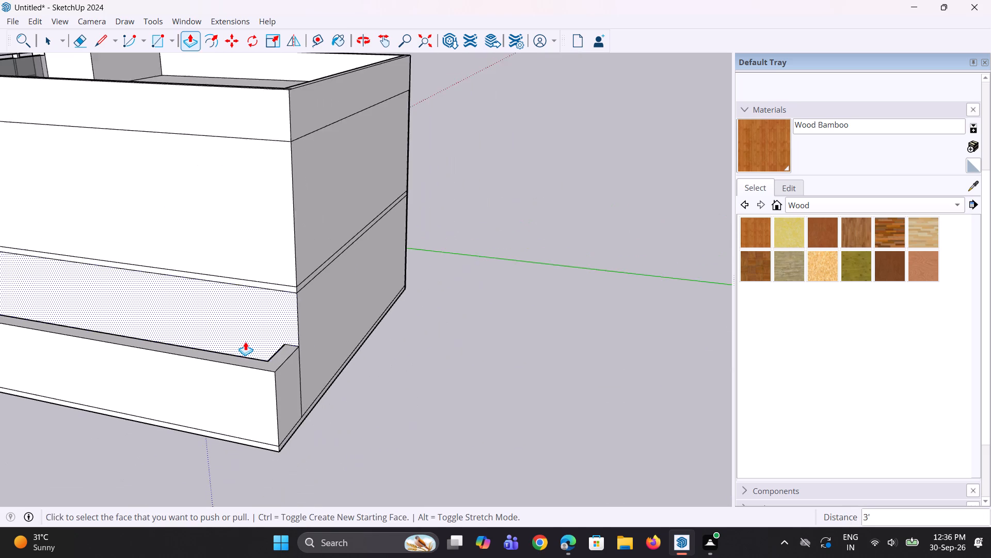
scroll(245, 342, "down", 10)
middle_click_drag(78, 368, 380, 365)
middle_click_drag(274, 377, 467, 368)
middle_click_drag(213, 369, 317, 311)
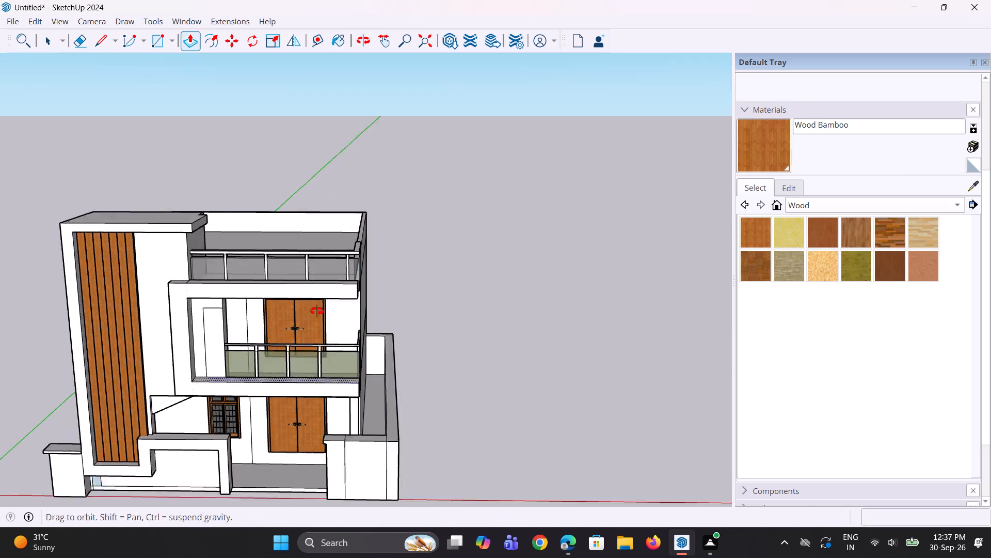
middle_click_drag(317, 311, 319, 309)
scroll(303, 292, "up", 1)
scroll(303, 291, "down", 5)
scroll(277, 361, "up", 5)
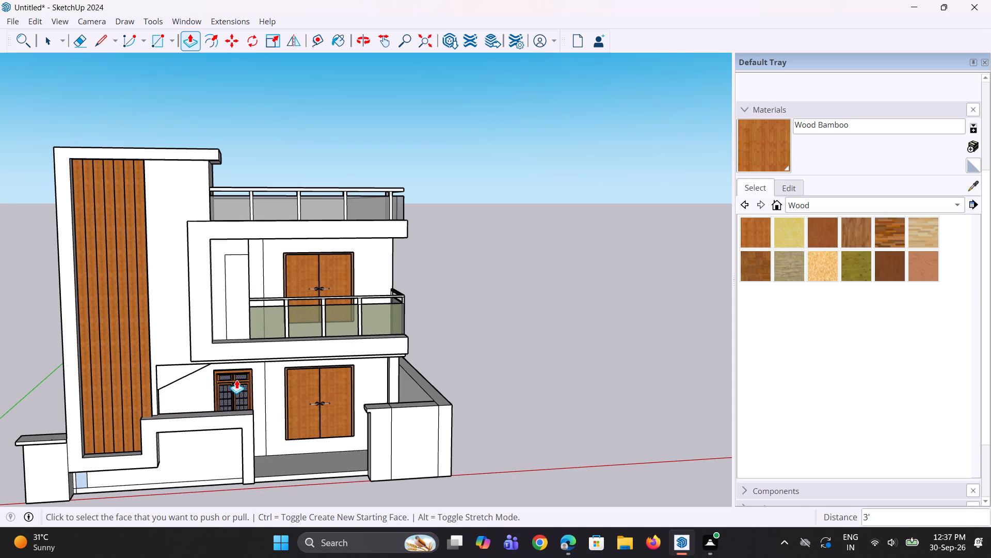
scroll(236, 381, "down", 3)
middle_click_drag(239, 429, 285, 431)
middle_click_drag(244, 452, 296, 450)
scroll(230, 509, "up", 2)
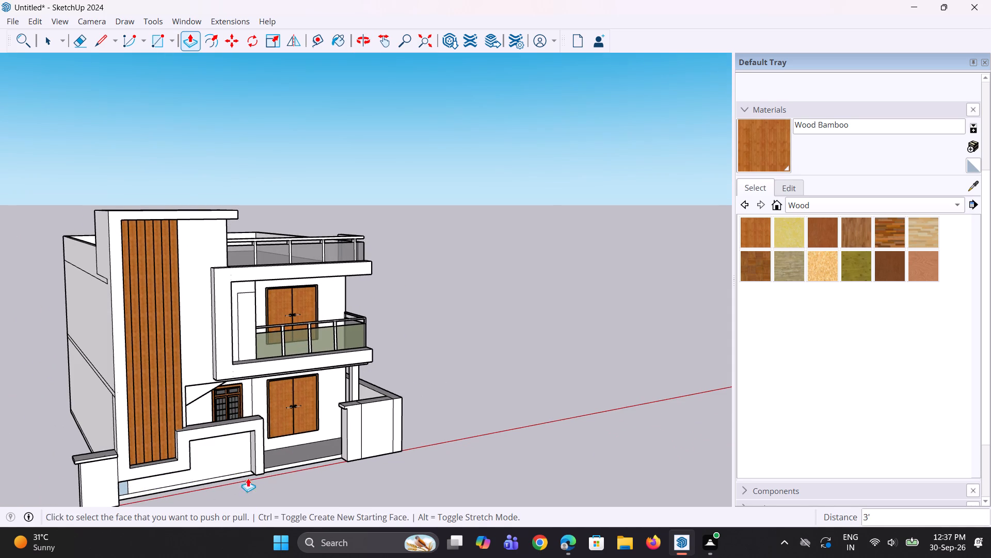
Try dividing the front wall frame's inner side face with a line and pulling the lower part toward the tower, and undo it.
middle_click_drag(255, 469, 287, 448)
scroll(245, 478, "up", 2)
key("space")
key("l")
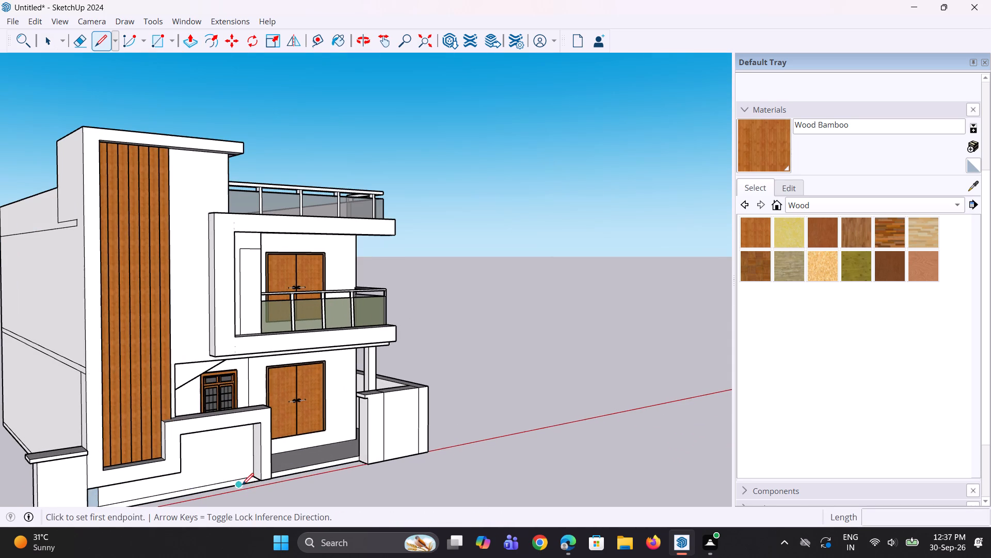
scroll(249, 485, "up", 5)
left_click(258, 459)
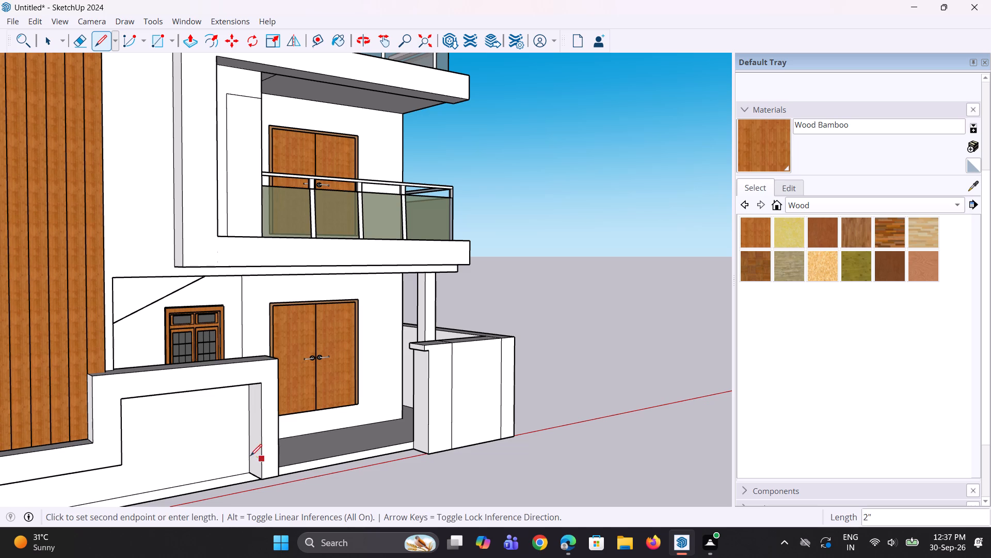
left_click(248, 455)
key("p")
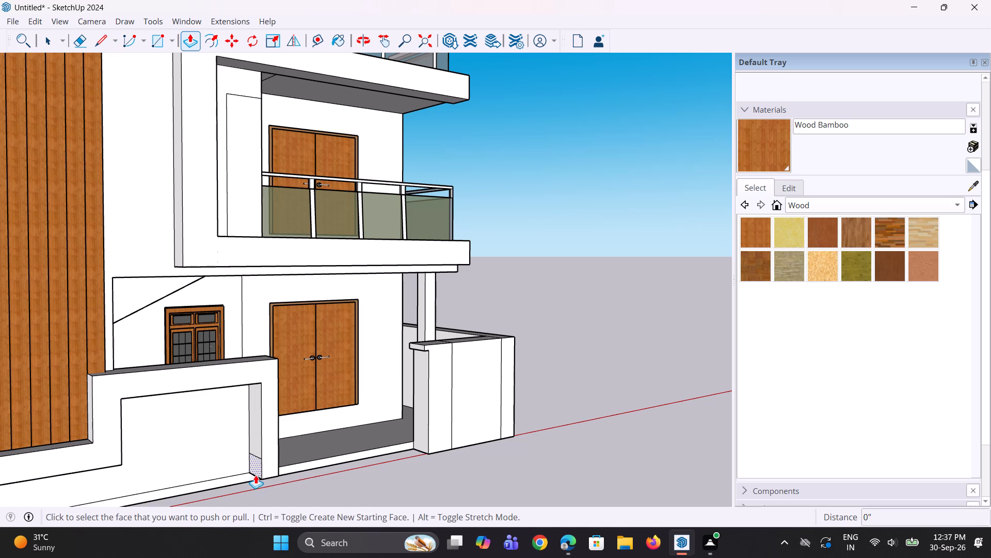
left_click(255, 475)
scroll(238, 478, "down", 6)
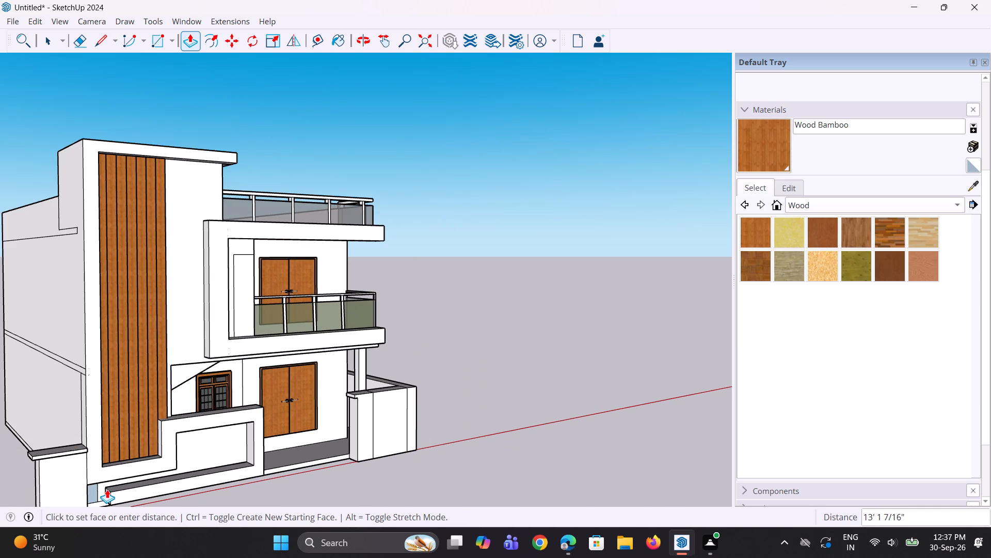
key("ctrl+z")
Draw a line about 1' 6" long across the front wall frame's inner side face, just above the base slab.
scroll(222, 490, "up", 2)
key("space")
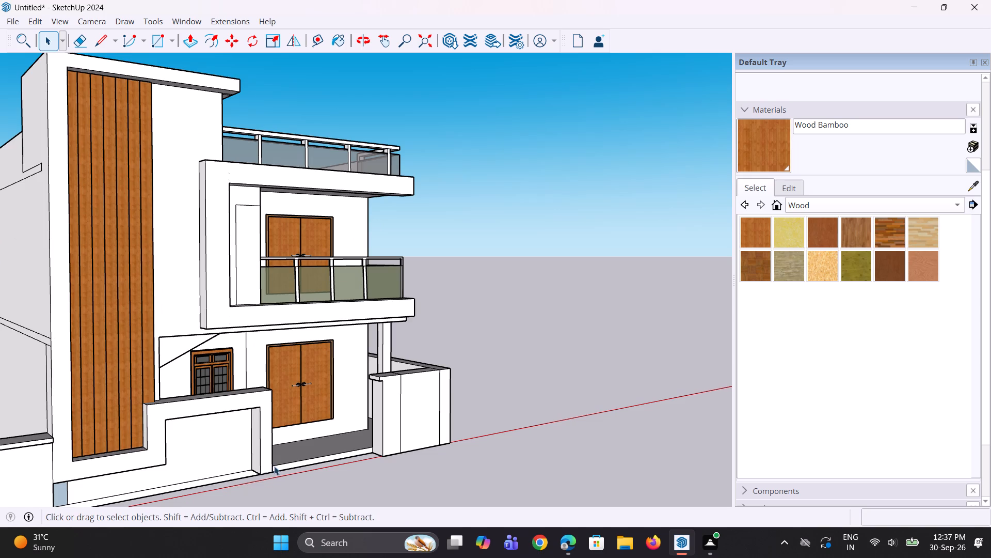
key("l")
scroll(276, 466, "up", 5)
left_click(255, 466)
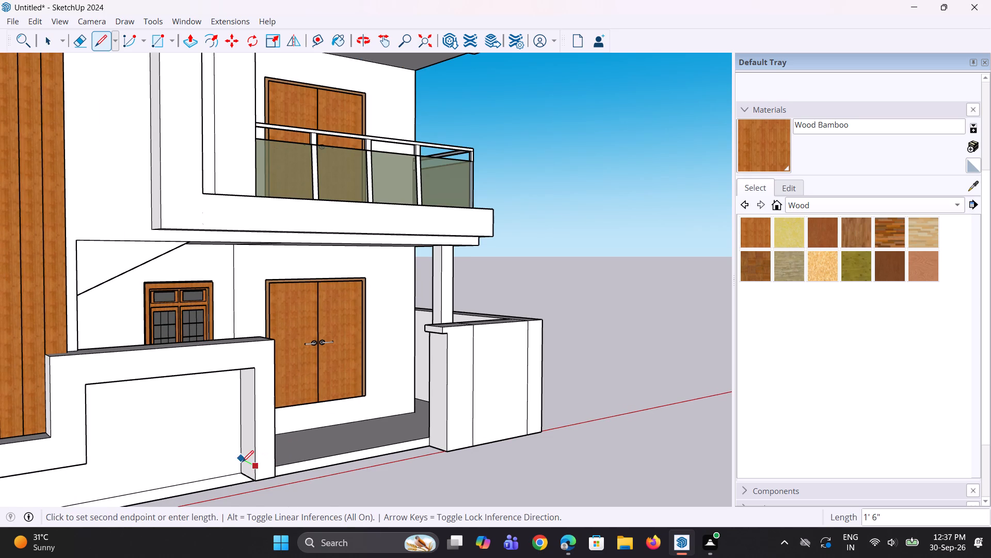
left_click(241, 462)
Push/Pull the small face below that line about 14' 11 3/4" across the frame's opening toward the tower to form a low ledge.
key("p")
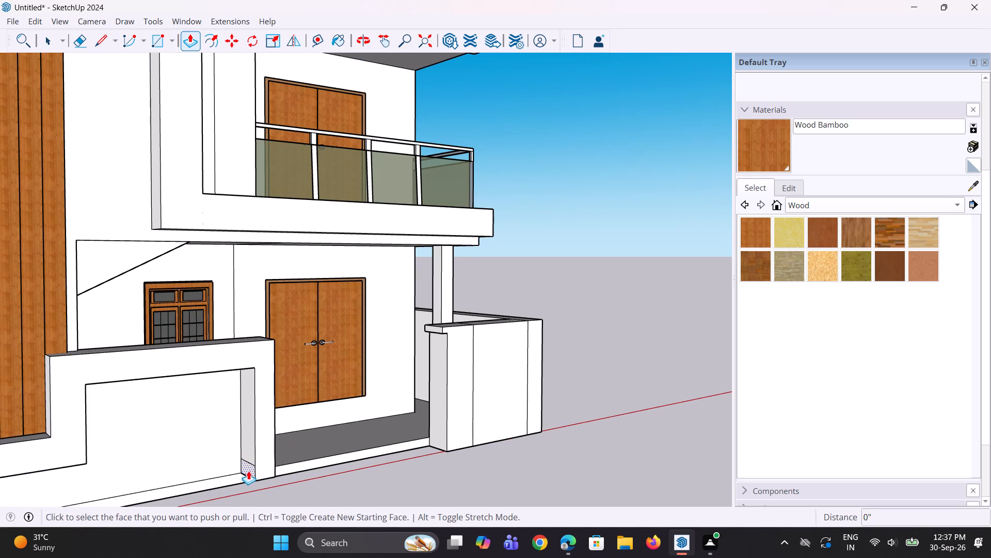
left_click(250, 470)
scroll(212, 472, "down", 7)
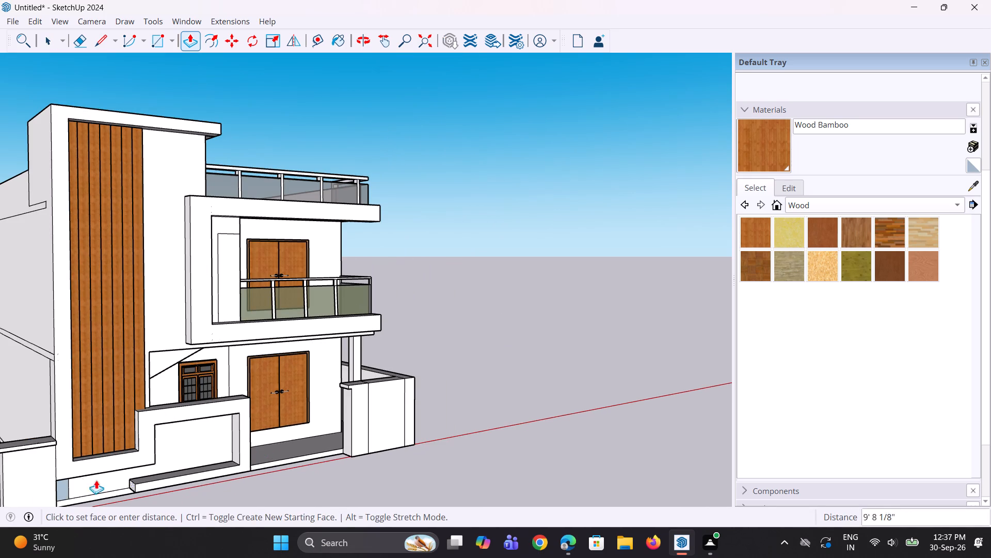
left_click(57, 485)
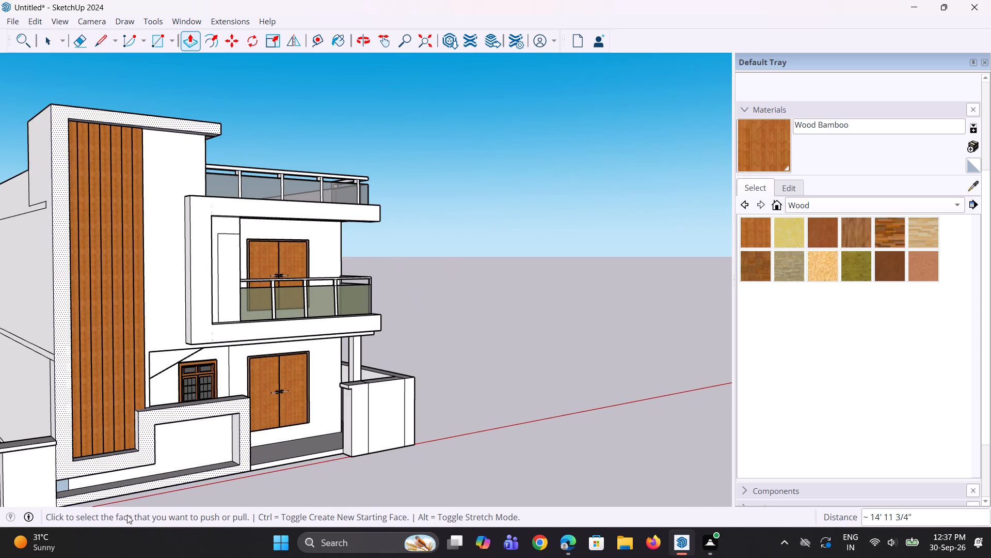
Offset the top face of the low ledge in the front wall frame inward by about 2 3/4".
middle_click_drag(129, 515, 100, 512)
scroll(166, 457, "down", 4)
middle_click_drag(186, 449, 143, 515)
scroll(148, 447, "up", 8)
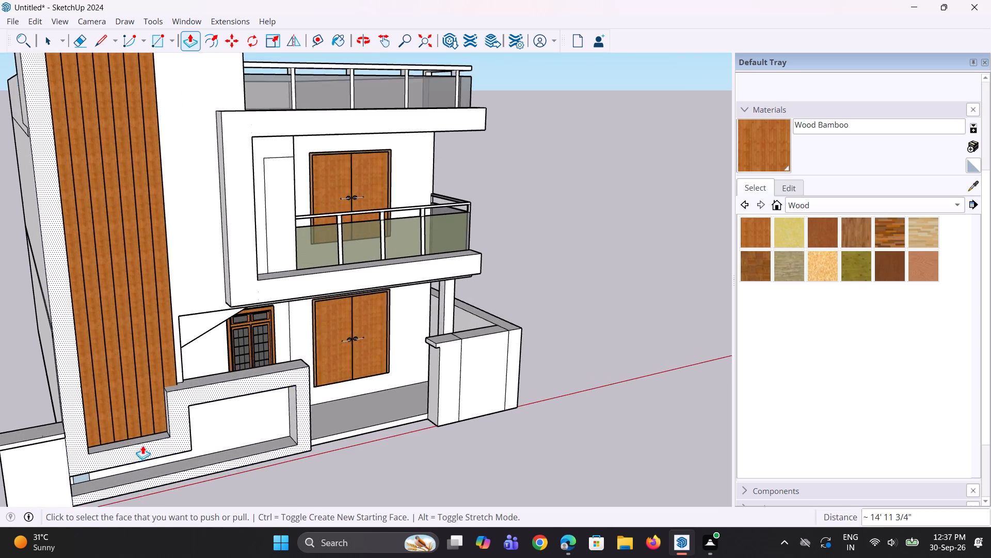
key("space")
left_click(152, 481)
left_click(159, 474)
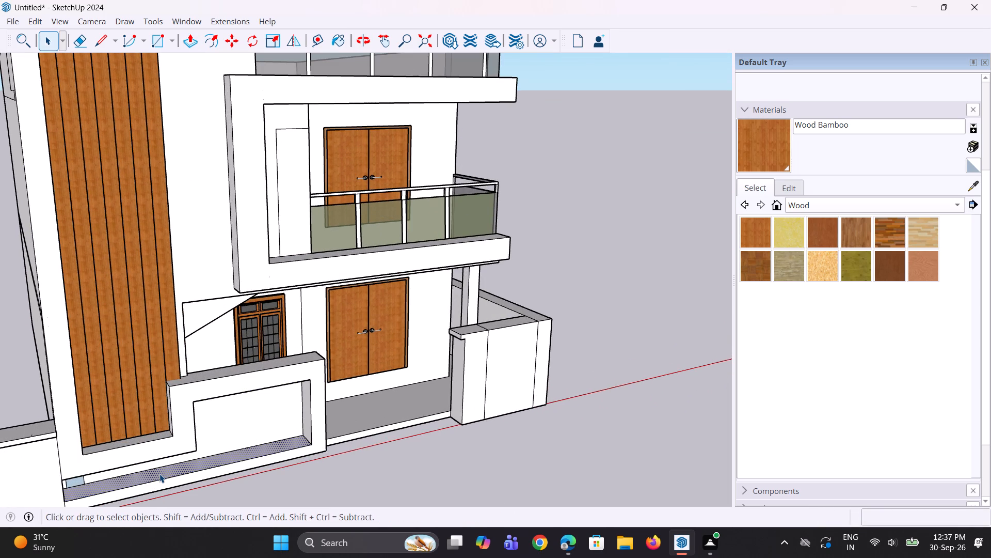
key("f")
scroll(136, 478, "up", 2)
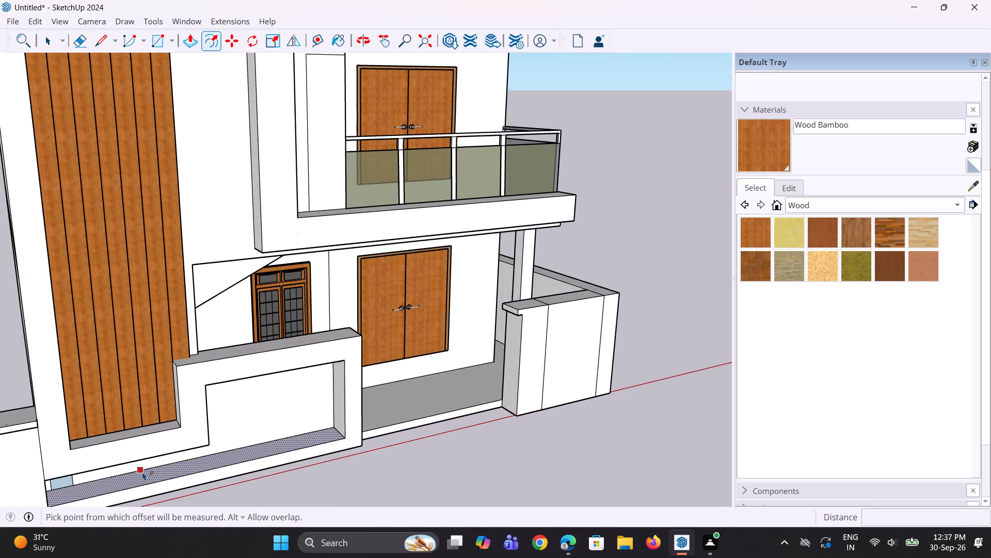
left_click(142, 472)
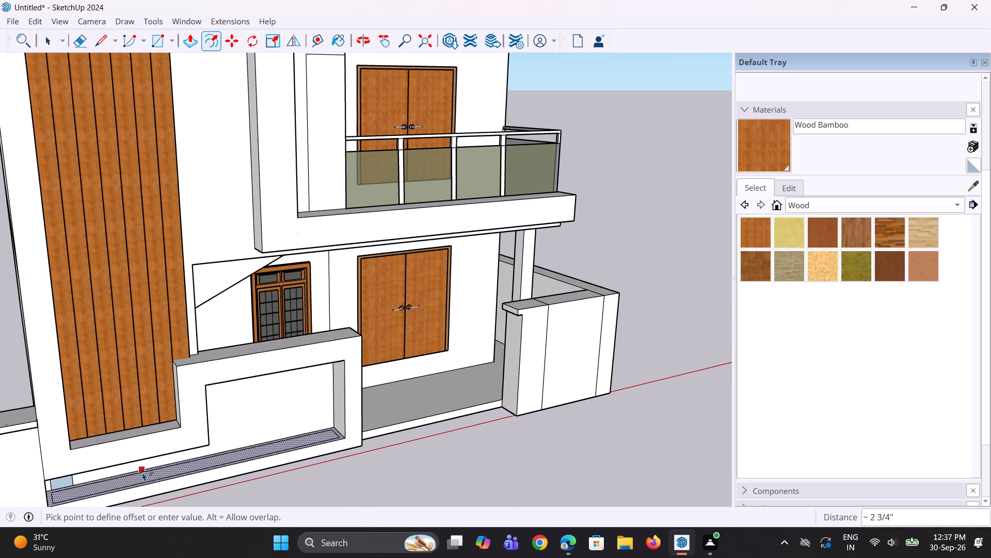
left_click(142, 472)
Push/Pull the ledge's inner top face down 6 1/2" to form a recessed trough.
scroll(177, 473, "up", 3)
key("space")
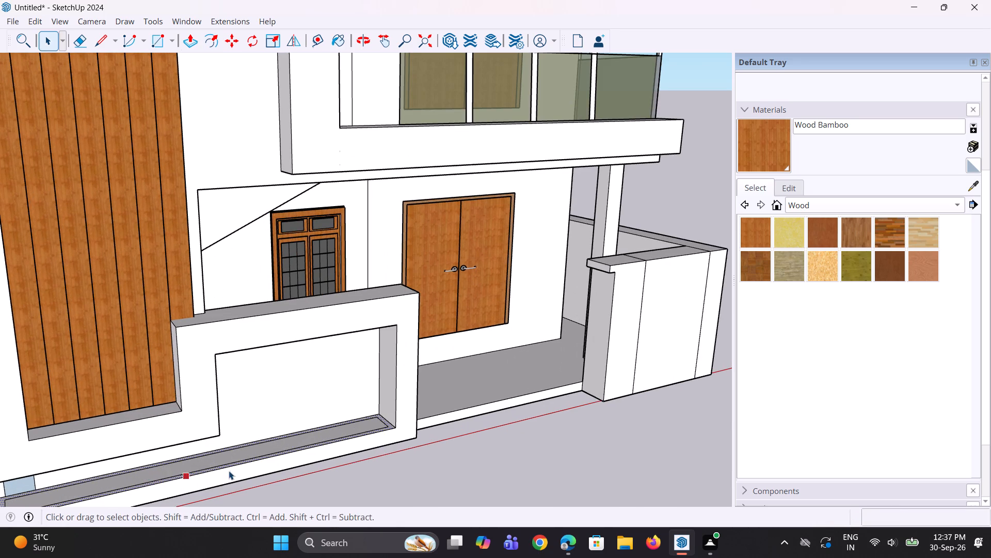
key("p")
key("space")
left_click(297, 505)
double_click(300, 495)
left_click(302, 443)
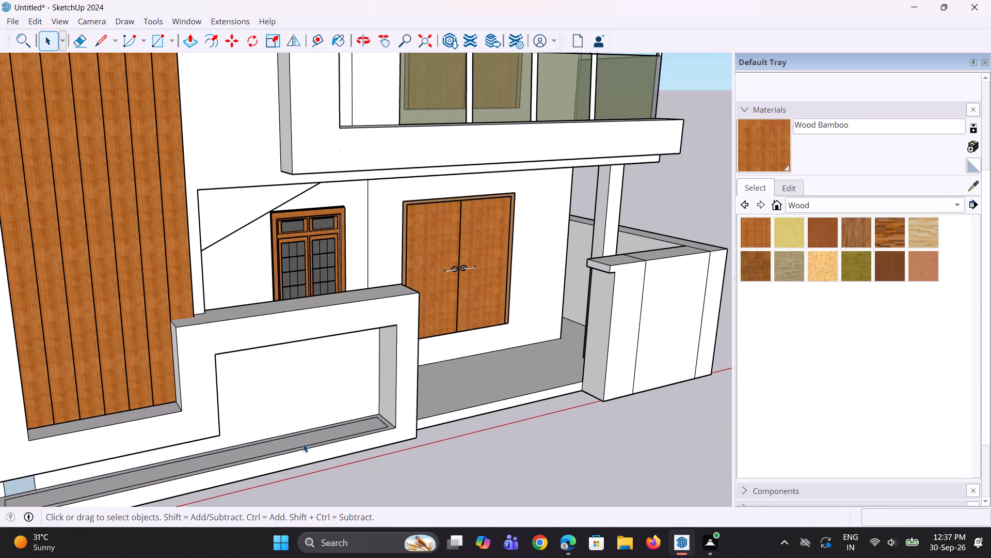
scroll(303, 443, "up", 1)
key("p")
left_click(304, 438)
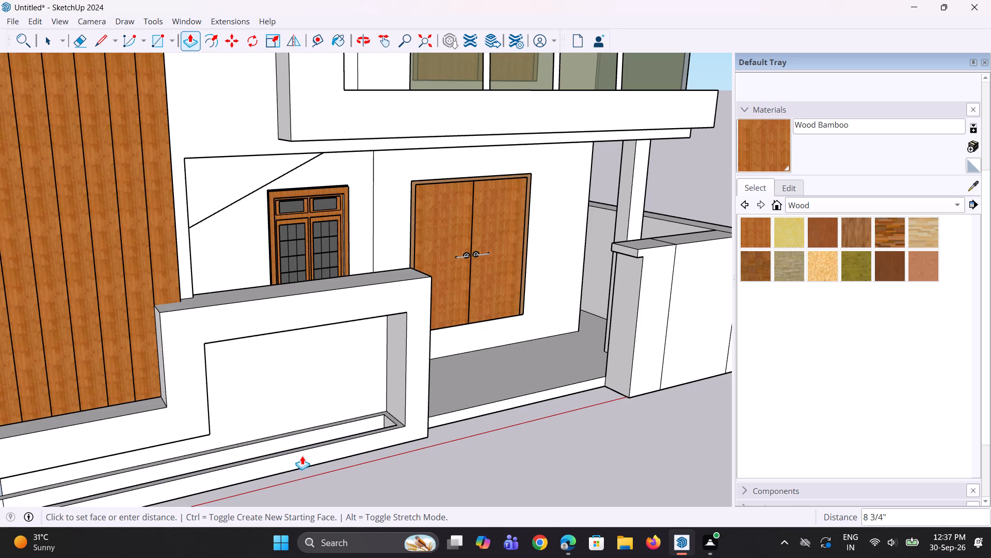
left_click(303, 451)
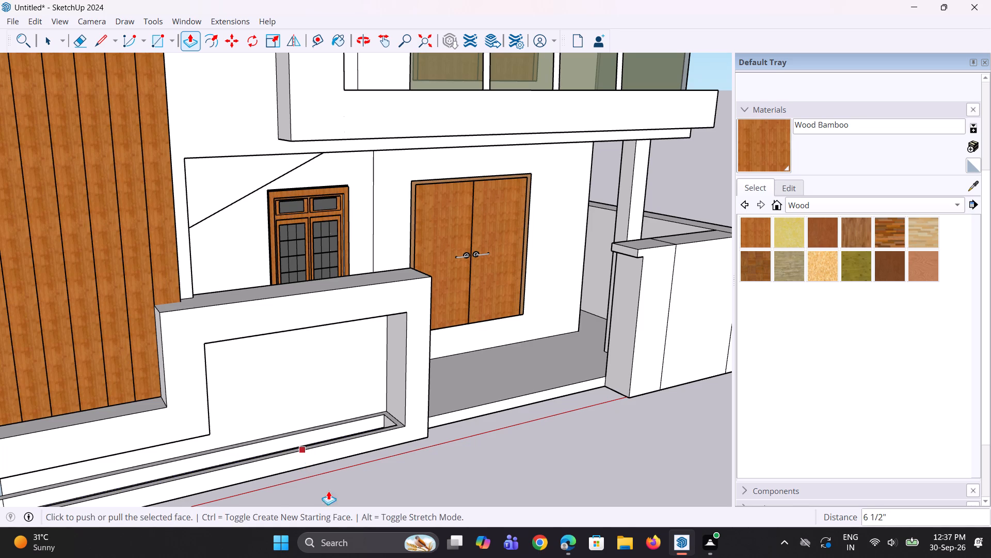
Examine the recessed ledge in the front wall frame and the facade around it from several angles.
middle_click_drag(329, 482, 281, 396)
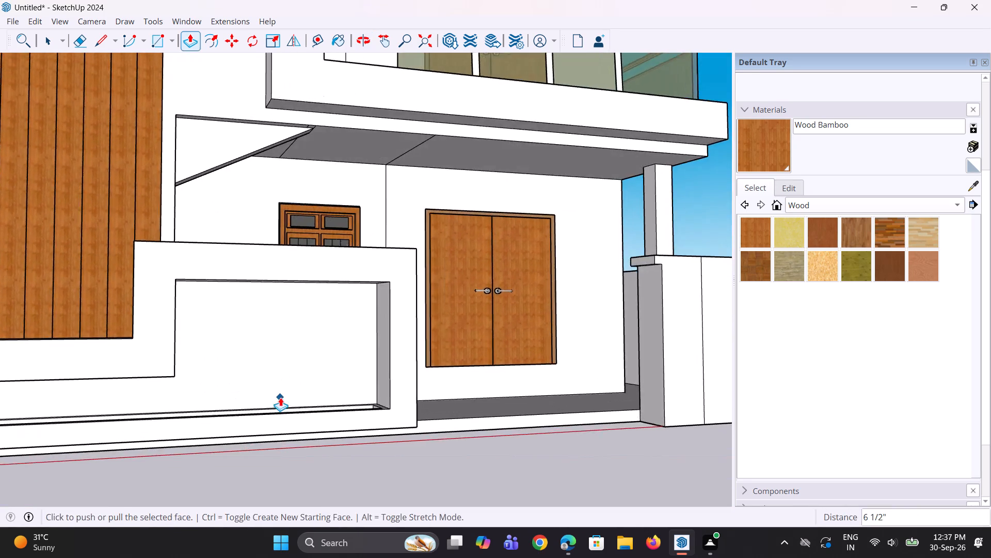
scroll(282, 397, "down", 4)
middle_click_drag(289, 394, 257, 504)
scroll(254, 344, "up", 5)
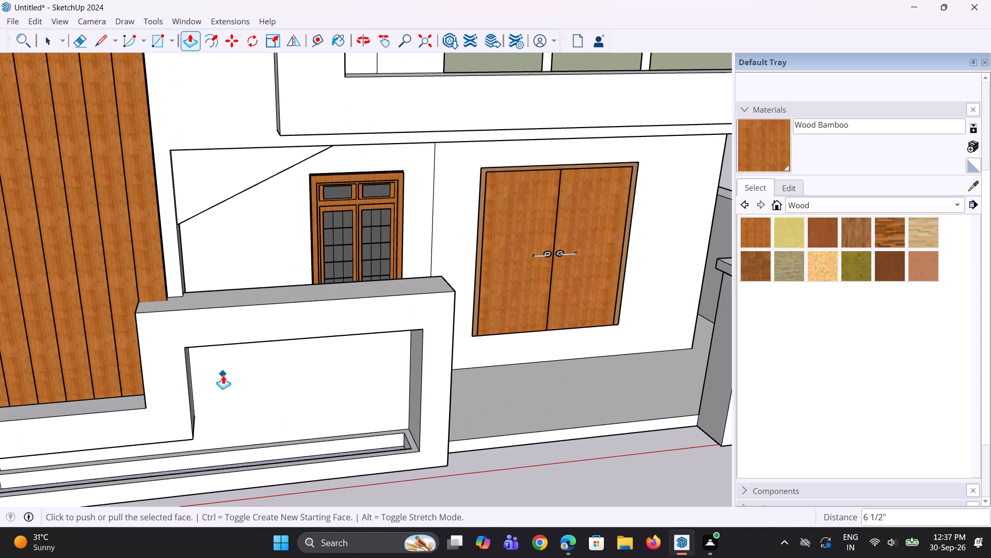
scroll(223, 375, "down", 6)
scroll(223, 375, "up", 1)
scroll(226, 375, "down", 3)
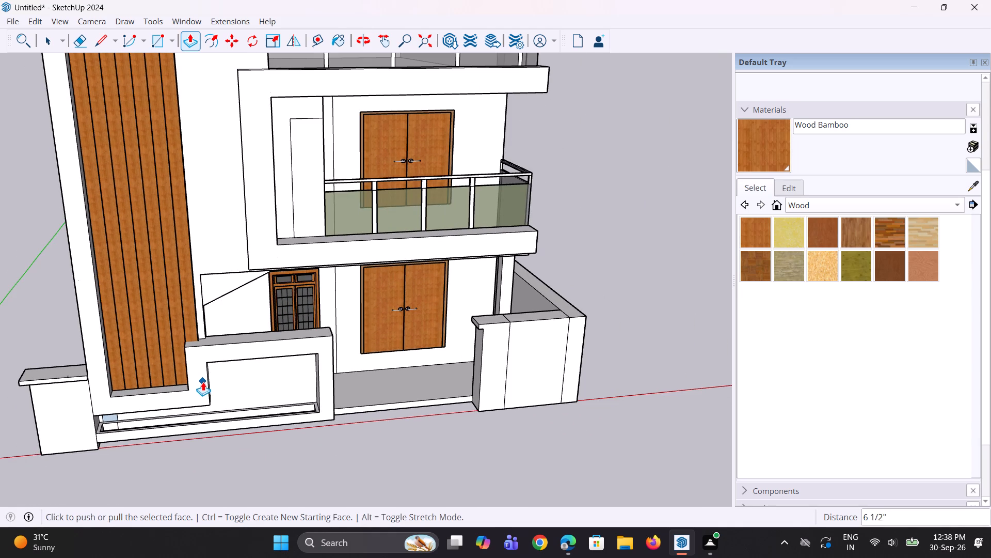
scroll(206, 378, "down", 2)
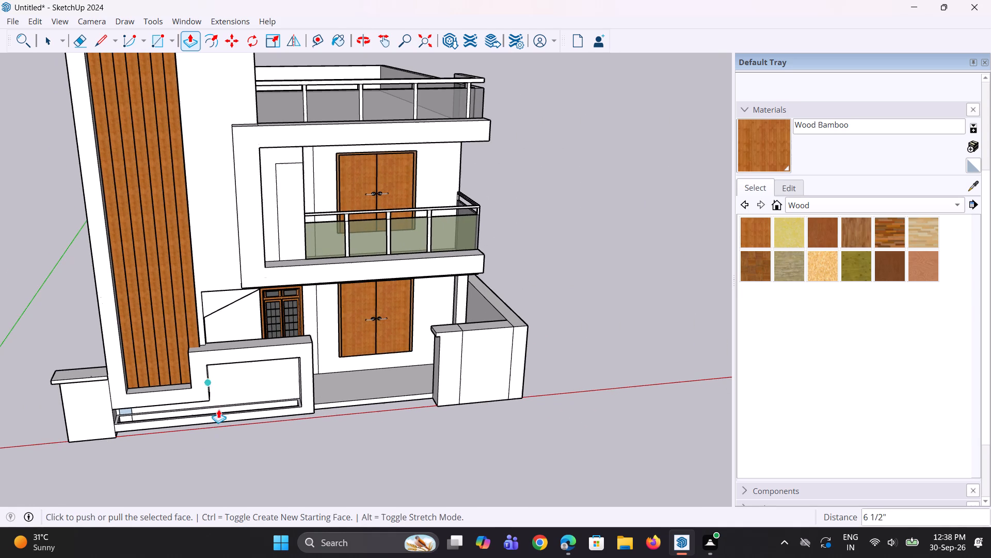
key("space")
key("space")
middle_click_drag(216, 417, 228, 390)
middle_click(135, 397)
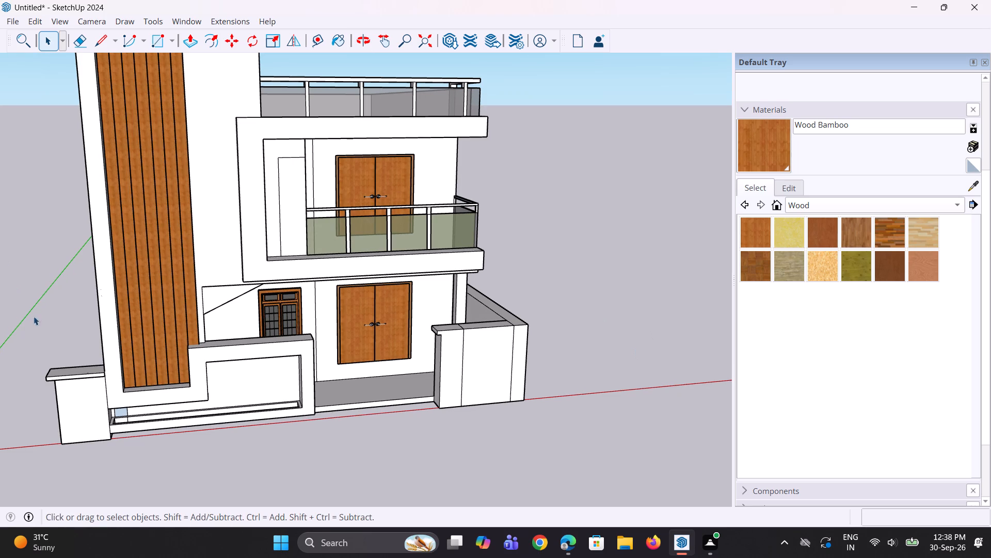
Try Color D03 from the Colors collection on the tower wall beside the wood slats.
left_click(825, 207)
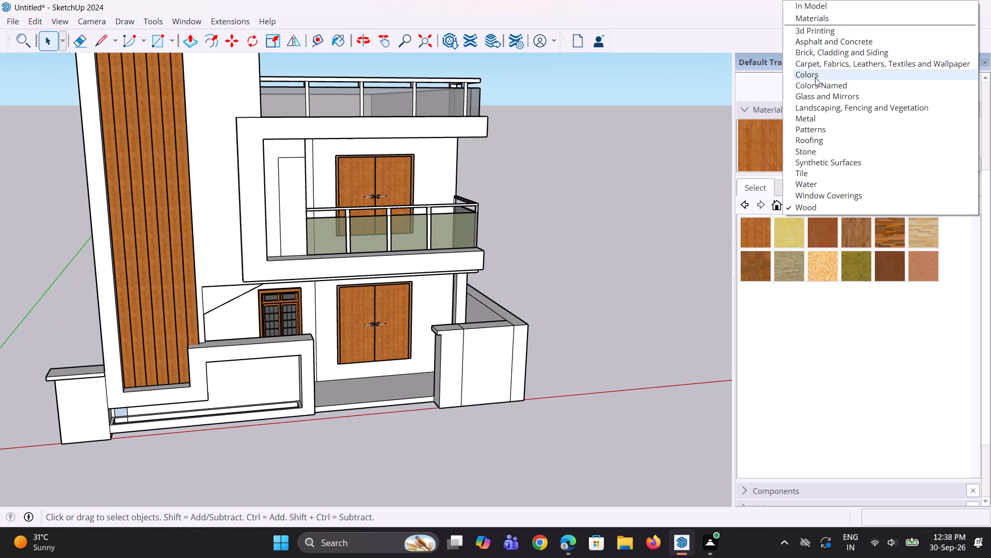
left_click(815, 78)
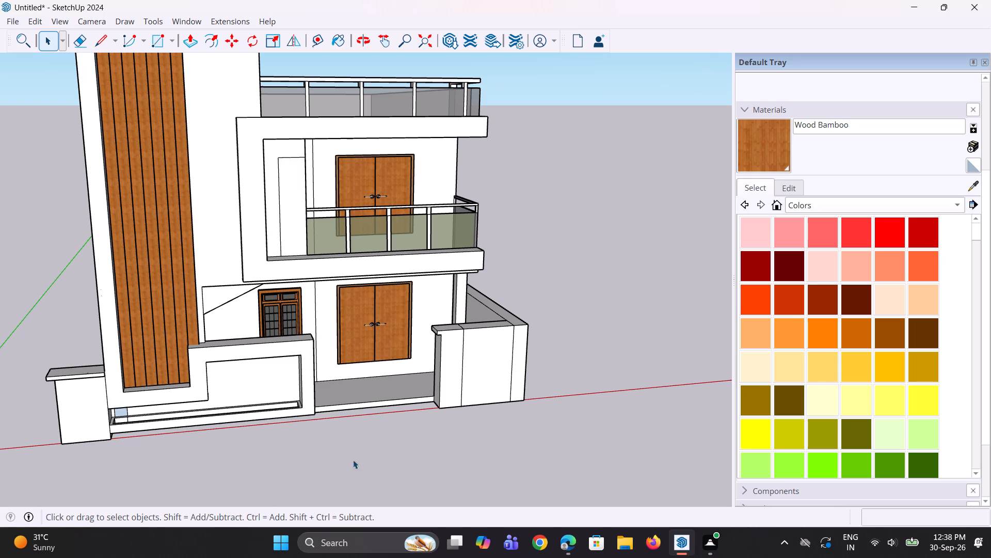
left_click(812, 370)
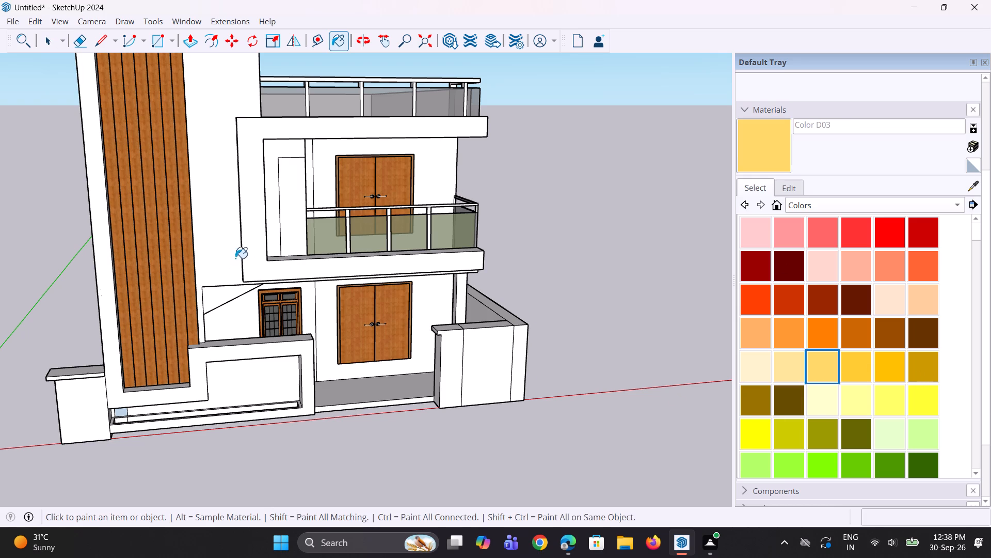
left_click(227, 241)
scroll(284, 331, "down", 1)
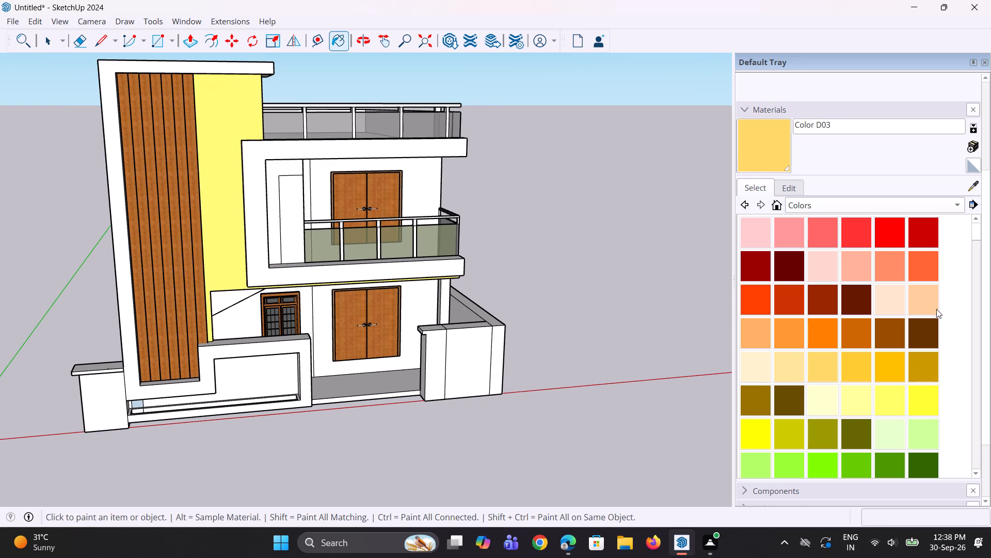
Paint the tower wall beside the wood slats with Color C03.
left_click(754, 336)
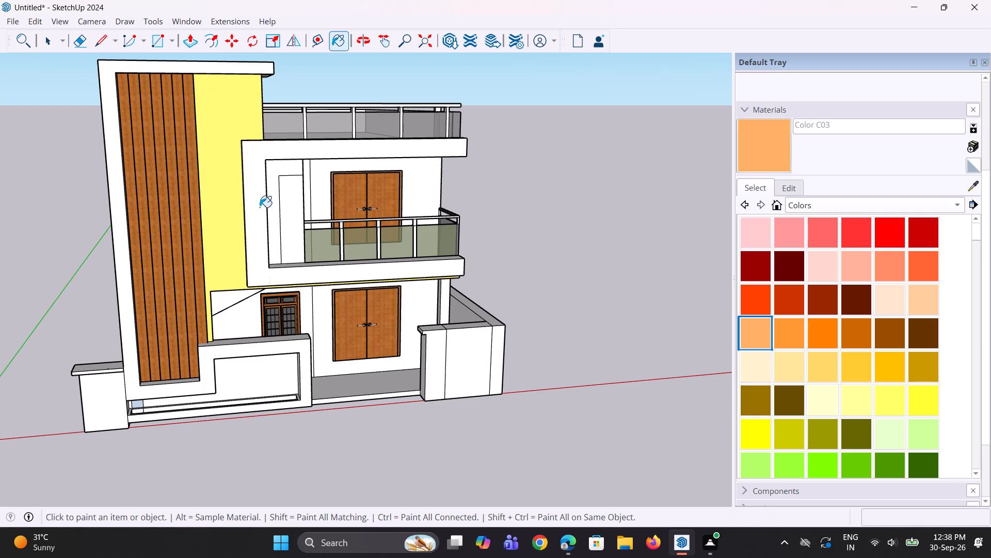
left_click(225, 203)
Adjust Color C03 to hue 32, saturation 47 and brightness 95.
scroll(318, 286, "down", 2)
middle_click_drag(320, 286, 308, 259)
left_click(794, 194)
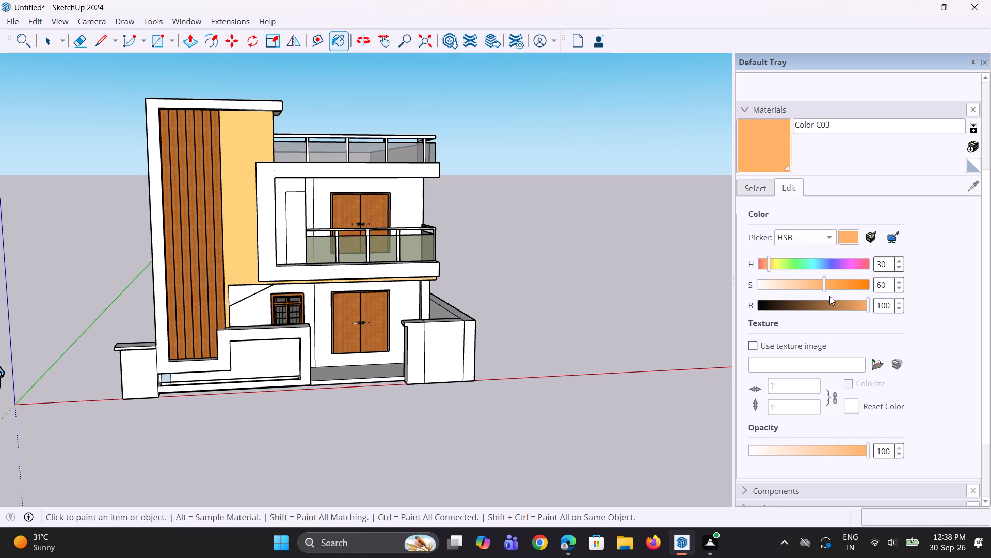
left_click_drag(824, 283, 812, 284)
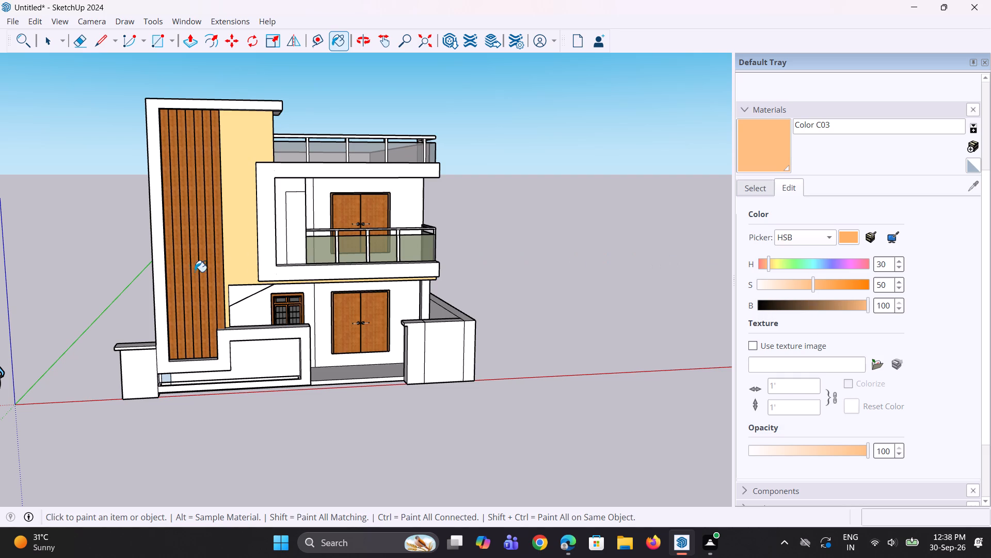
scroll(255, 281, "up", 4)
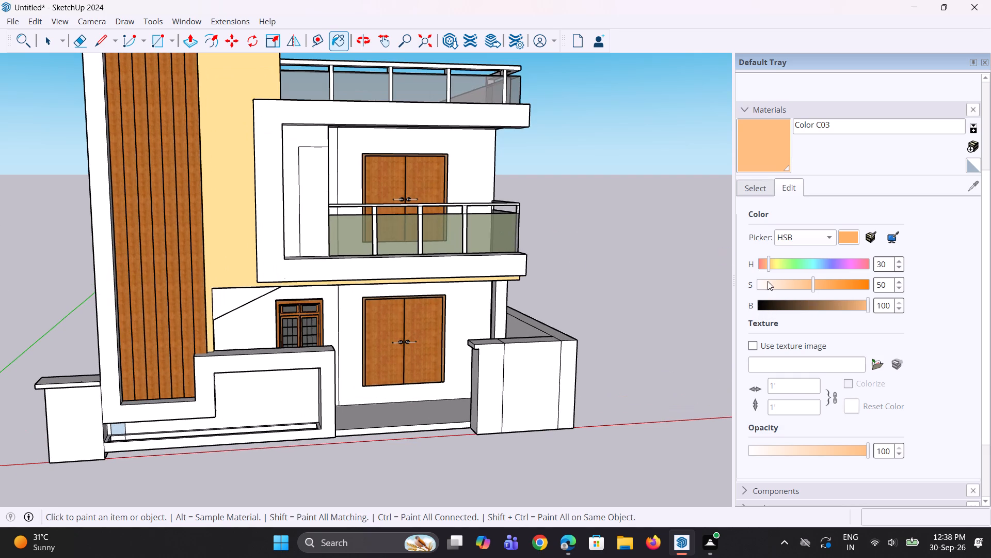
left_click(770, 266)
left_click_drag(867, 309, 862, 305)
left_click_drag(862, 305, 862, 304)
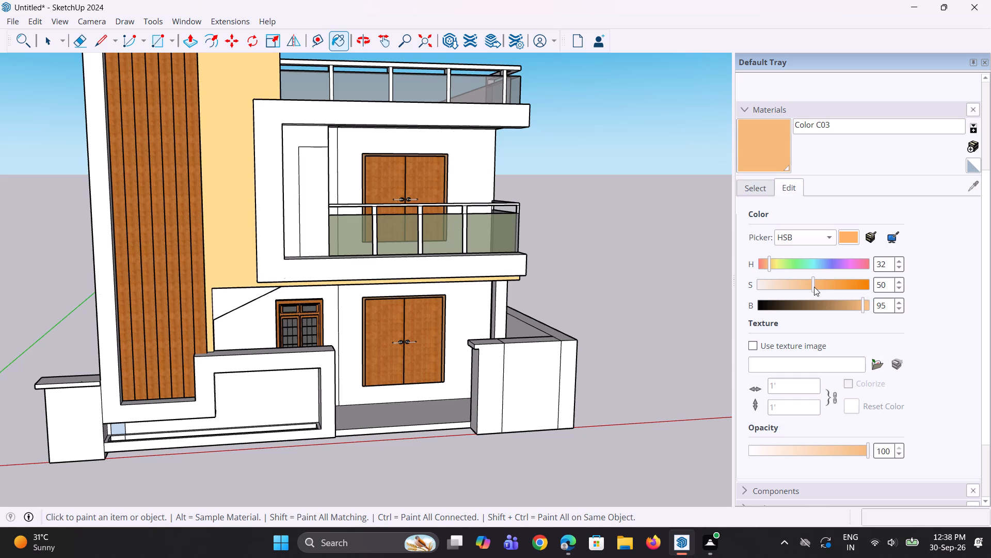
left_click(813, 285)
key("space")
key("space")
Paint the triangular bracket beside the tower with Color C03, including its front face, lower side face and sloping underside.
scroll(316, 76, "down", 3)
scroll(314, 159, "up", 2)
scroll(307, 254, "down", 3)
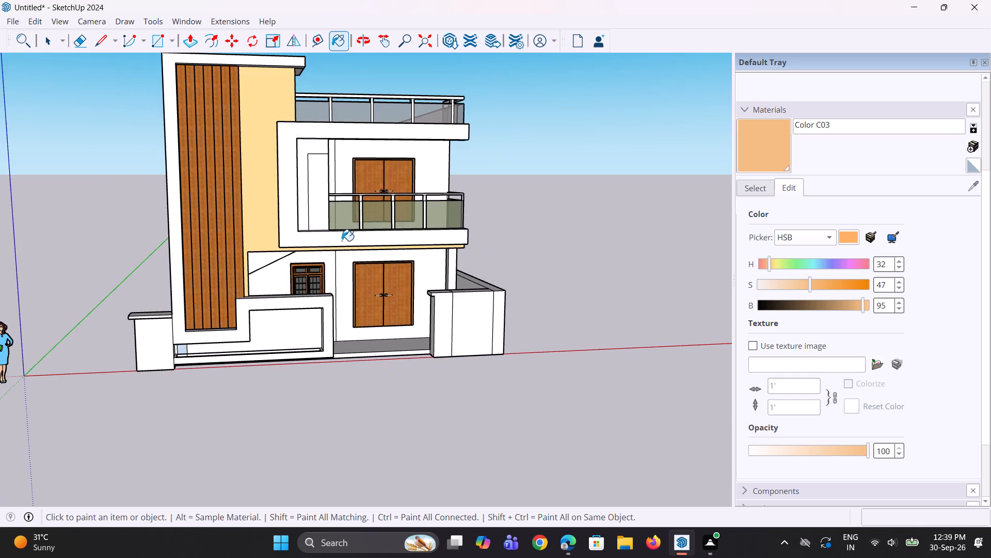
middle_click_drag(346, 242, 346, 216)
scroll(286, 289, "up", 2)
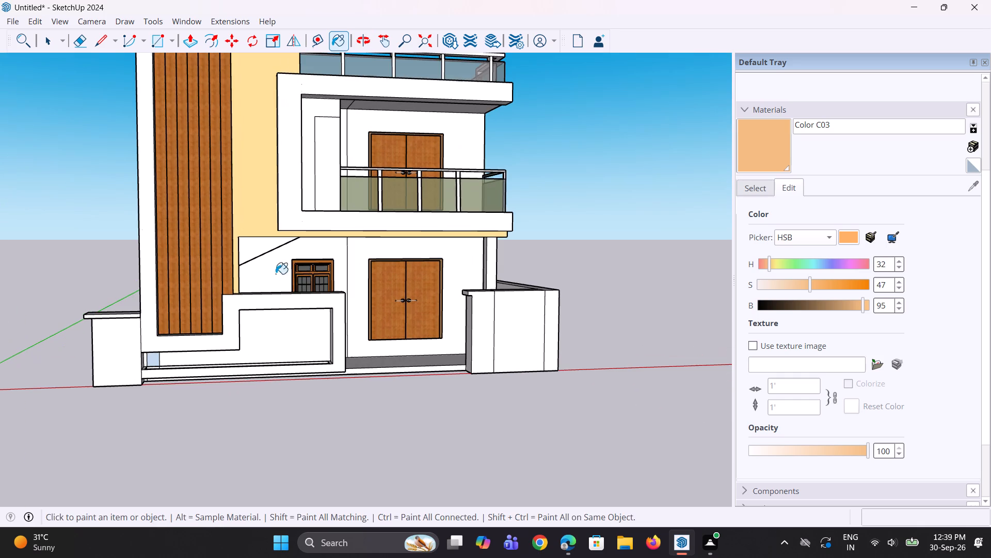
left_click(253, 253)
scroll(250, 262, "up", 2)
middle_click_drag(253, 269, 149, 181)
scroll(223, 222, "up", 2)
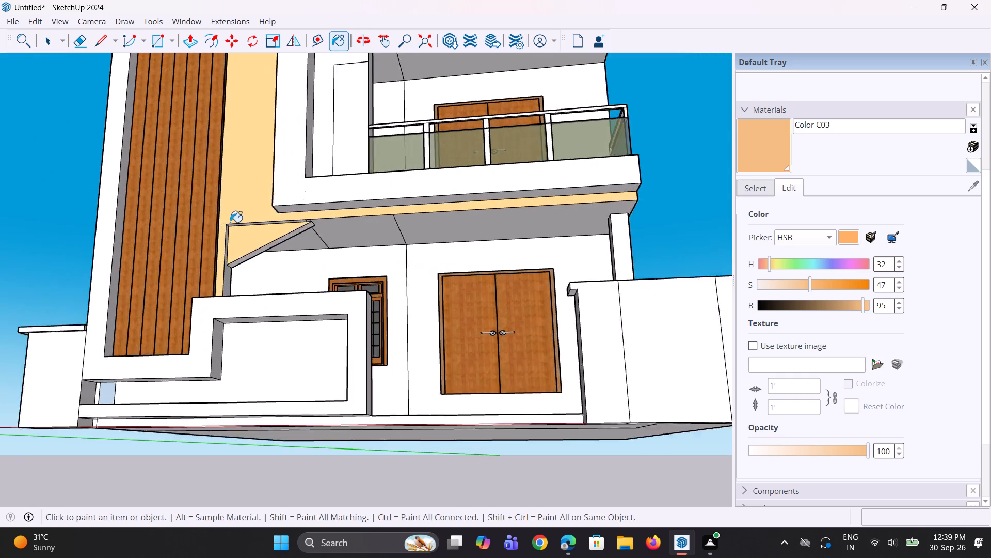
scroll(230, 222, "up", 4)
middle_click_drag(238, 269, 191, 212)
left_click(222, 299)
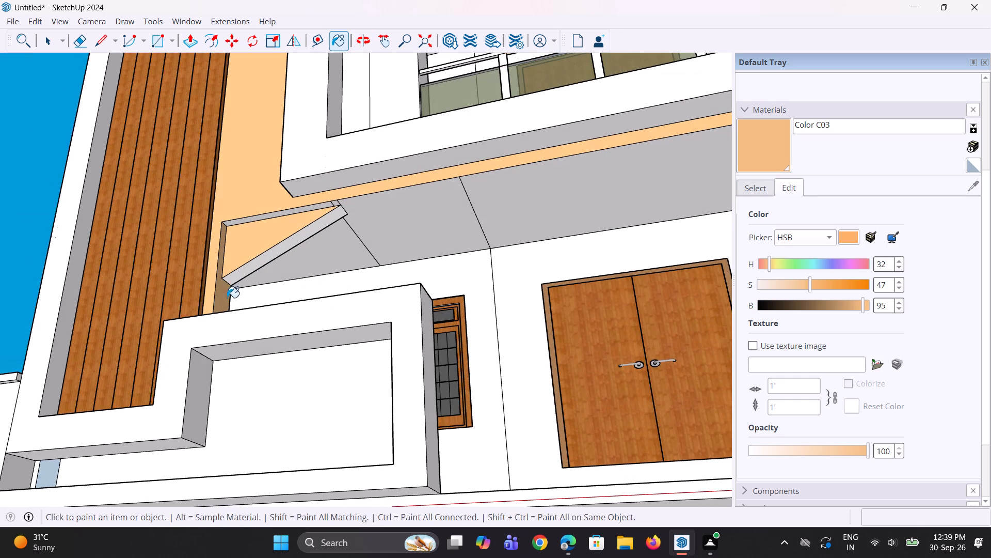
left_click(243, 276)
Paint the sections of the porch ceiling beneath the balcony with Color C03.
middle_click_drag(290, 246, 311, 242)
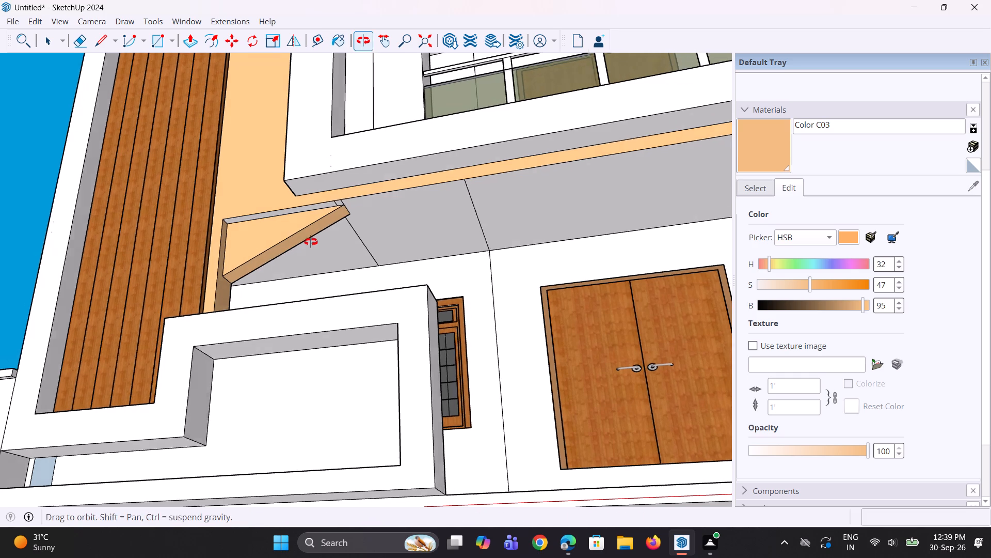
middle_click_drag(311, 242, 312, 240)
left_click(408, 224)
left_click(345, 244)
left_click(525, 221)
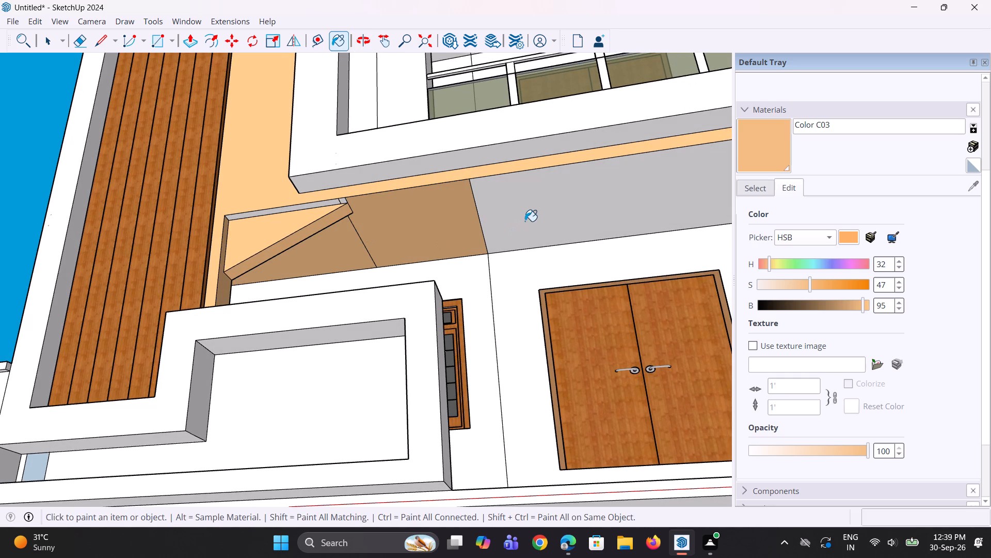
Paint the ground-floor front walls around the double door and the window with Color C03.
left_click(505, 284)
left_click(477, 287)
scroll(485, 281, "down", 6)
middle_click_drag(495, 265, 531, 391)
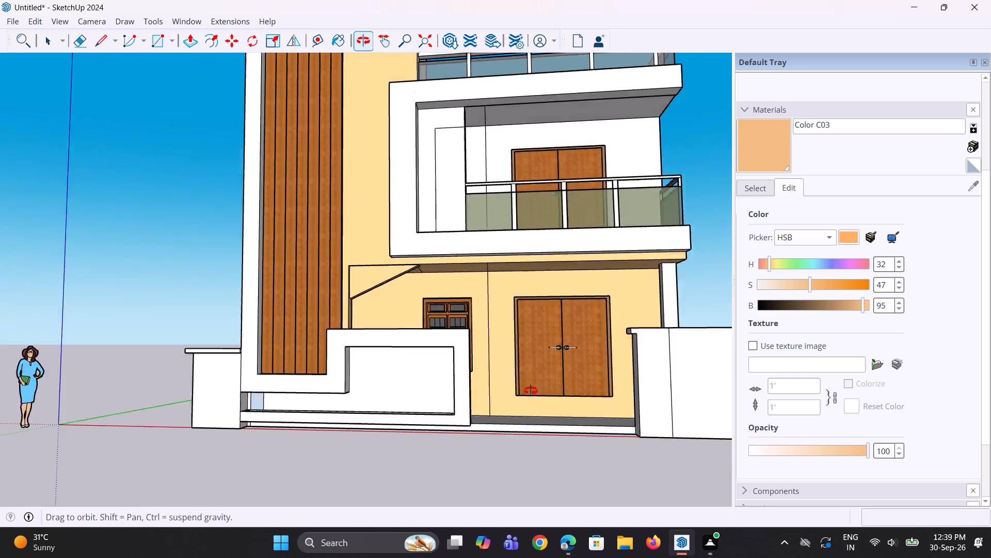
middle_click_drag(531, 391, 542, 408)
scroll(603, 363, "up", 3)
scroll(592, 343, "down", 3)
scroll(715, 320, "up", 2)
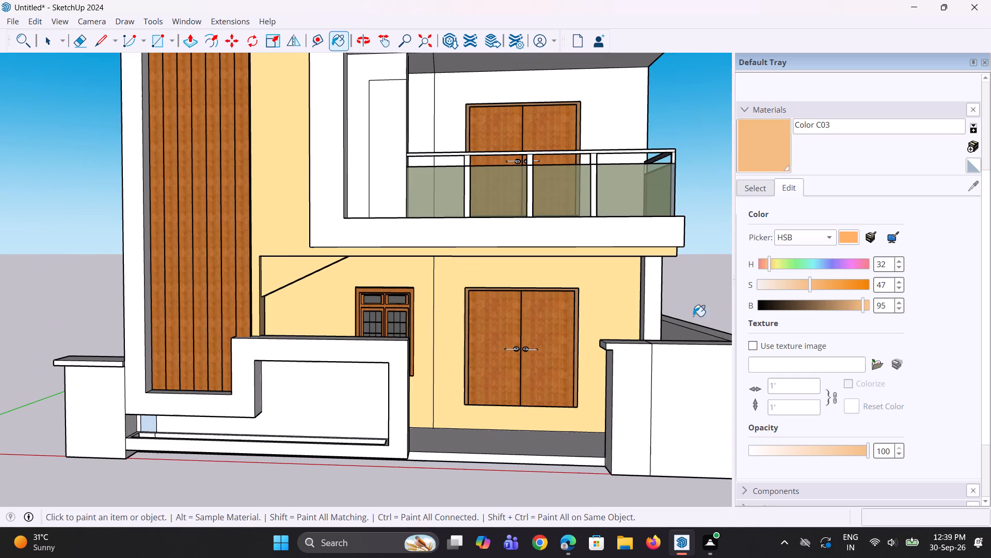
Paint all four sides of the porch column and the floor-slab edge above it with Color C03.
left_click(654, 292)
middle_click_drag(618, 316, 670, 310)
scroll(643, 295, "up", 5)
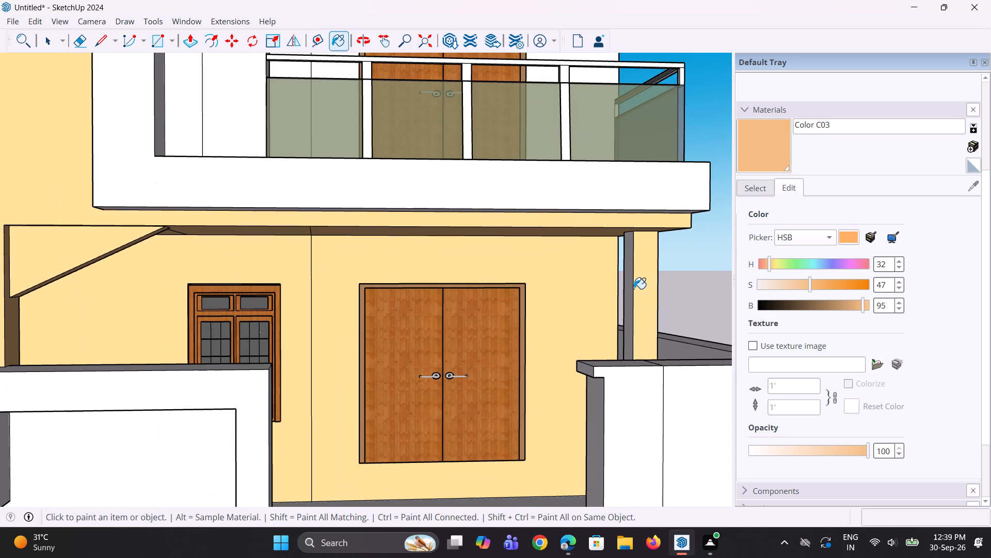
left_click(626, 280)
scroll(645, 285, "down", 4)
middle_click_drag(657, 285, 296, 250)
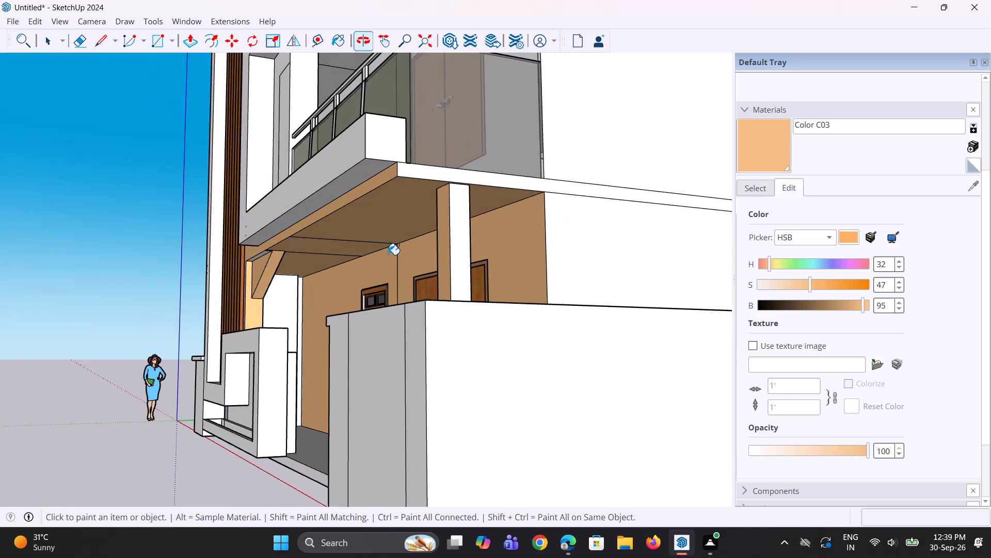
scroll(455, 253, "up", 2)
left_click(455, 251)
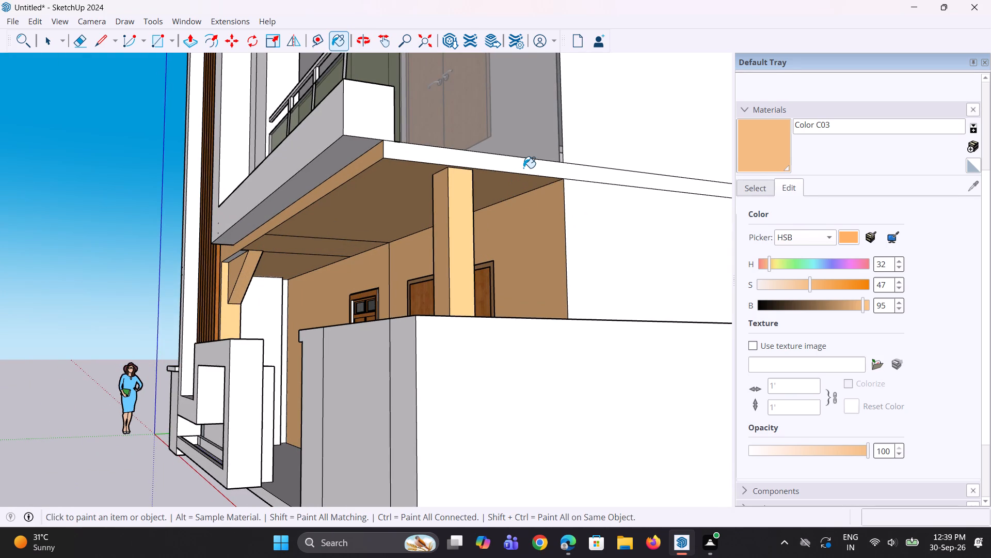
left_click(523, 168)
scroll(484, 237, "down", 4)
middle_click_drag(493, 239, 261, 250)
scroll(236, 254, "up", 2)
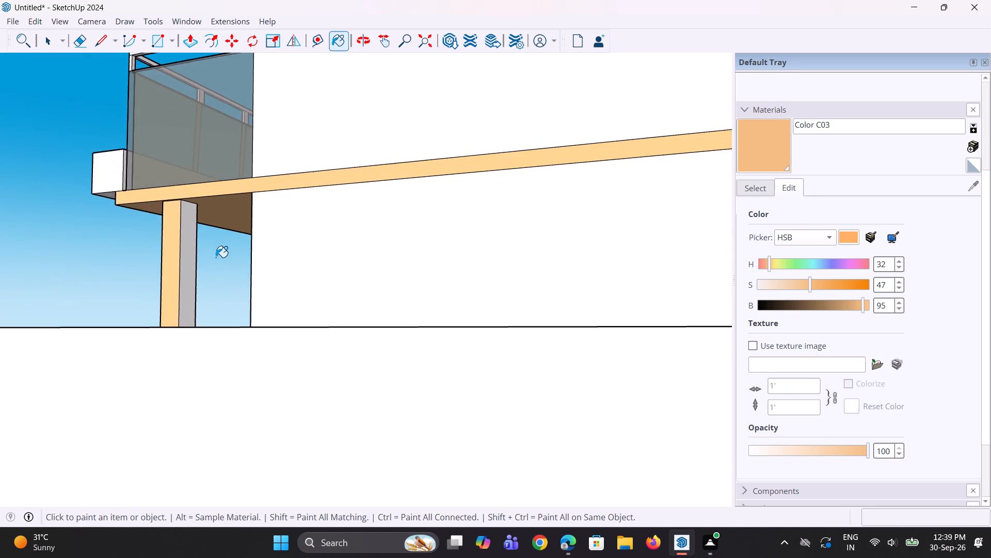
scroll(216, 257, "up", 1)
left_click(187, 258)
Paint the ground-floor and first-floor side walls on the porch column's side of the house with Color C03.
left_click(319, 249)
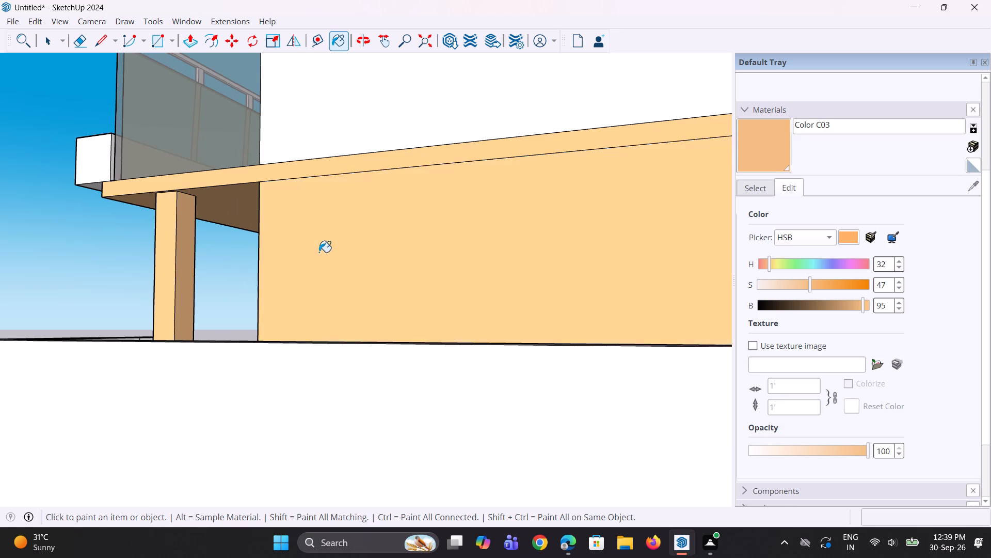
scroll(319, 254, "down", 4)
left_click(372, 136)
Paint the first-floor front walls around the balcony double door and around the tall rectangular panel with Color C03.
scroll(345, 193, "down", 5)
middle_click_drag(338, 215, 586, 316)
scroll(452, 319, "down", 4)
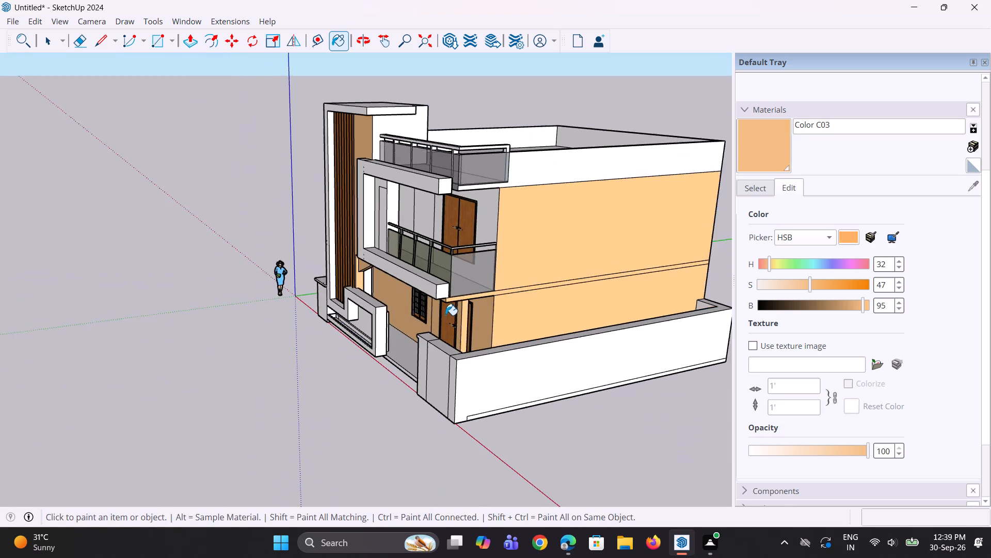
middle_click_drag(513, 317, 693, 272)
scroll(485, 252, "up", 1)
middle_click_drag(485, 257, 572, 267)
scroll(553, 203, "up", 3)
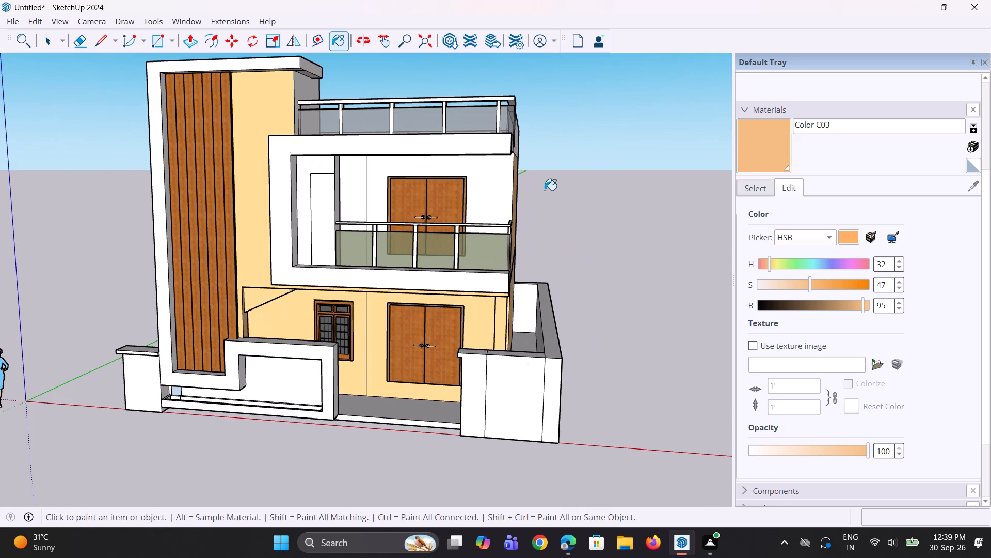
left_click(489, 188)
middle_click_drag(468, 220, 524, 226)
scroll(363, 196, "up", 2)
left_click(356, 185)
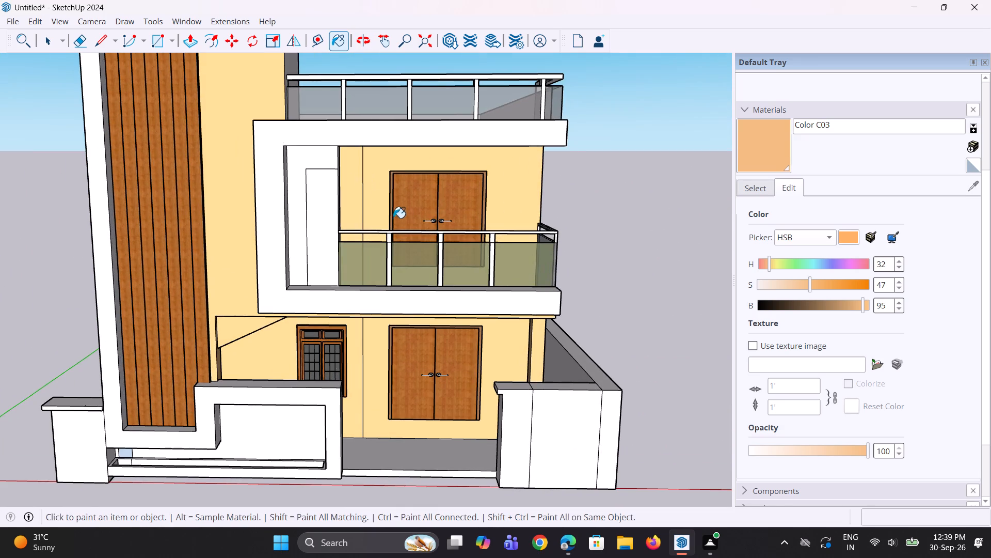
middle_click_drag(394, 221, 357, 208)
left_click(290, 165)
Paint the first-floor side wall and the parapet on the tower side of the house with Color C03.
middle_click_drag(307, 215, 325, 230)
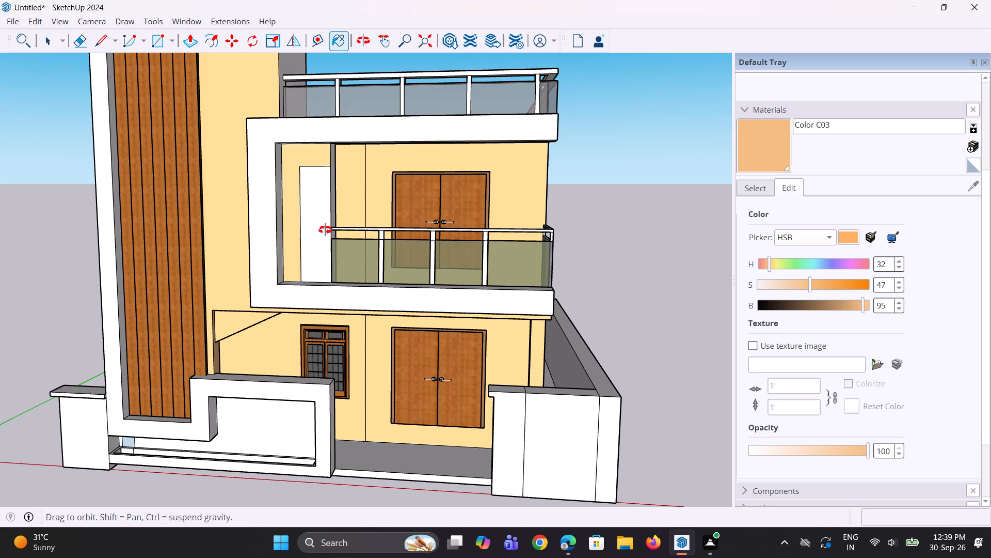
middle_click_drag(325, 230, 412, 231)
scroll(403, 220, "down", 4)
middle_click_drag(362, 193, 389, 208)
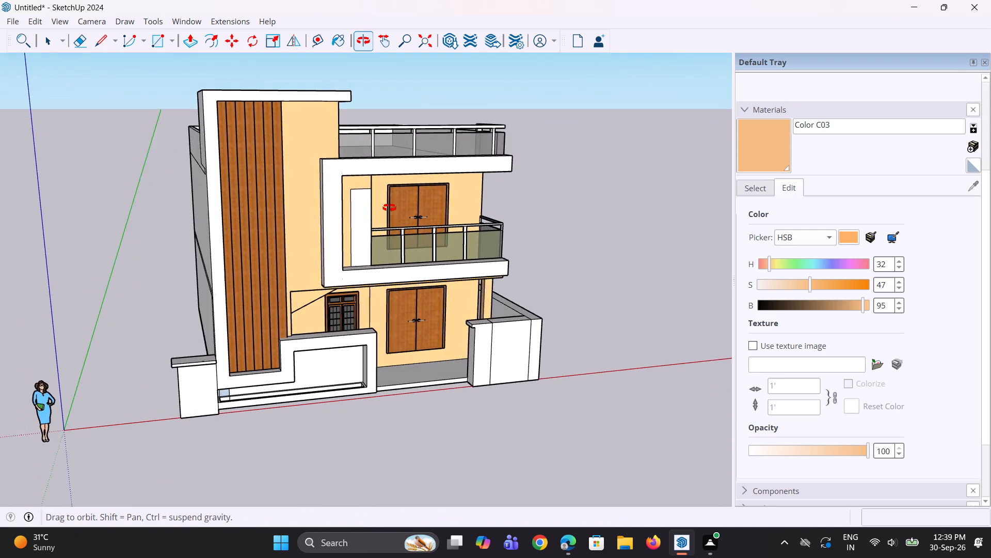
middle_click_drag(389, 208, 391, 208)
scroll(347, 201, "down", 3)
left_click(228, 229)
middle_click_drag(241, 223, 357, 225)
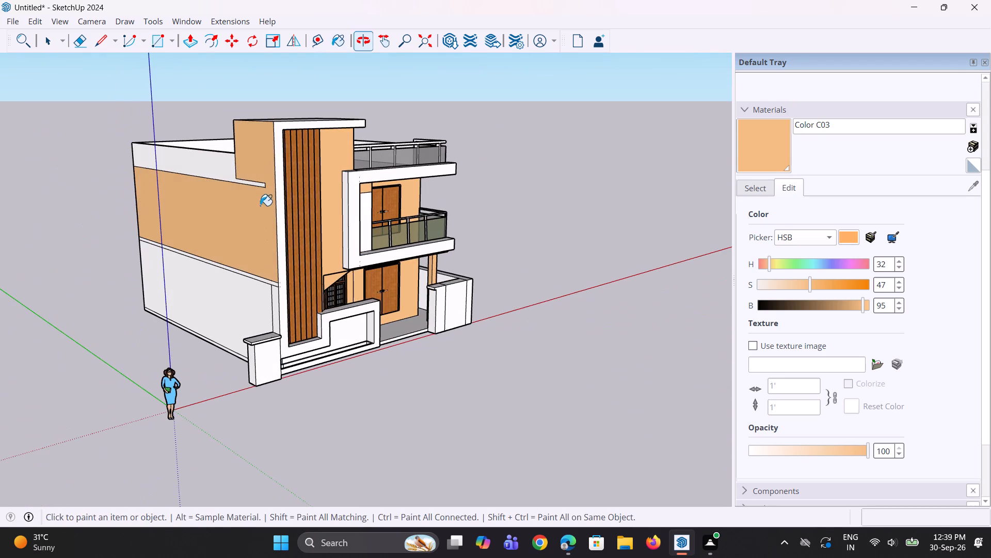
left_click(216, 172)
Paint the tower-side ground-floor wall with Color C03, including the floor band, the narrow front strip and the base strips.
middle_click_drag(229, 221, 334, 221)
left_click(247, 318)
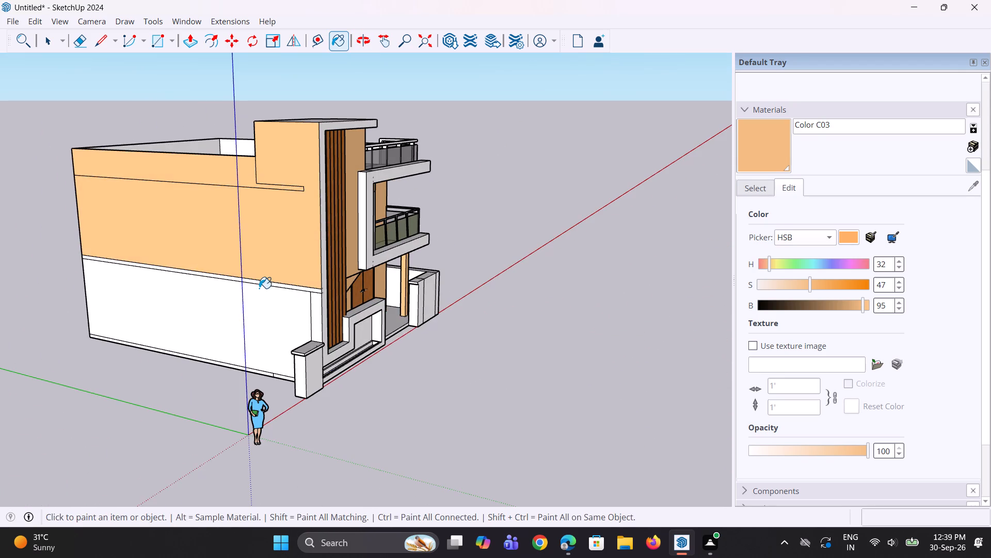
scroll(262, 287, "up", 2)
left_click(270, 283)
scroll(300, 323, "up", 4)
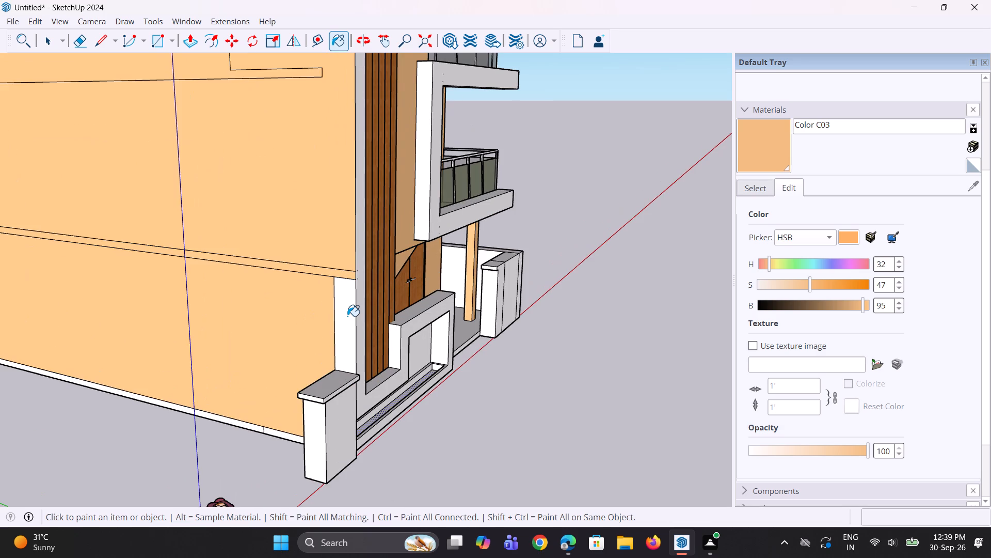
left_click(347, 316)
scroll(342, 323, "down", 3)
scroll(258, 412, "up", 2)
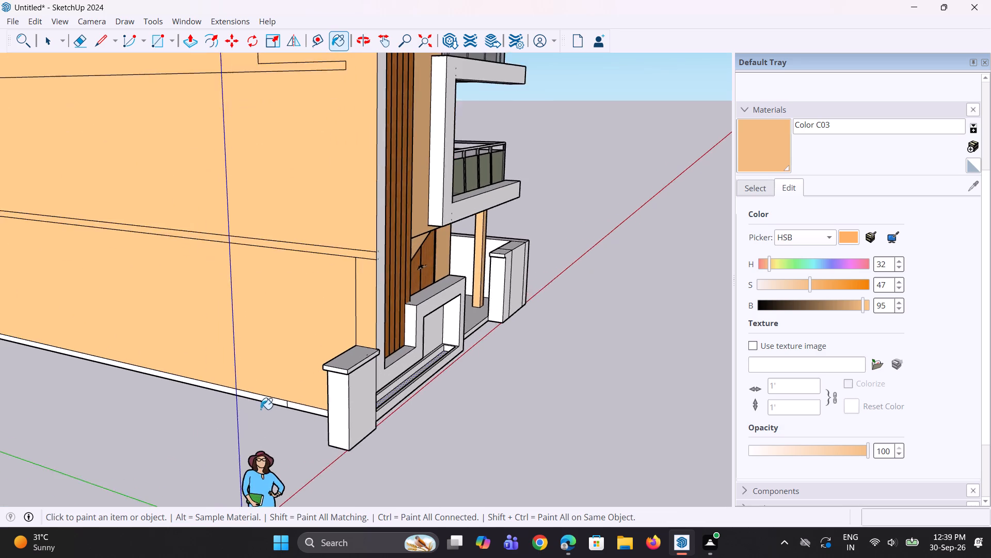
scroll(261, 409, "up", 2)
left_click(277, 401)
left_click(299, 407)
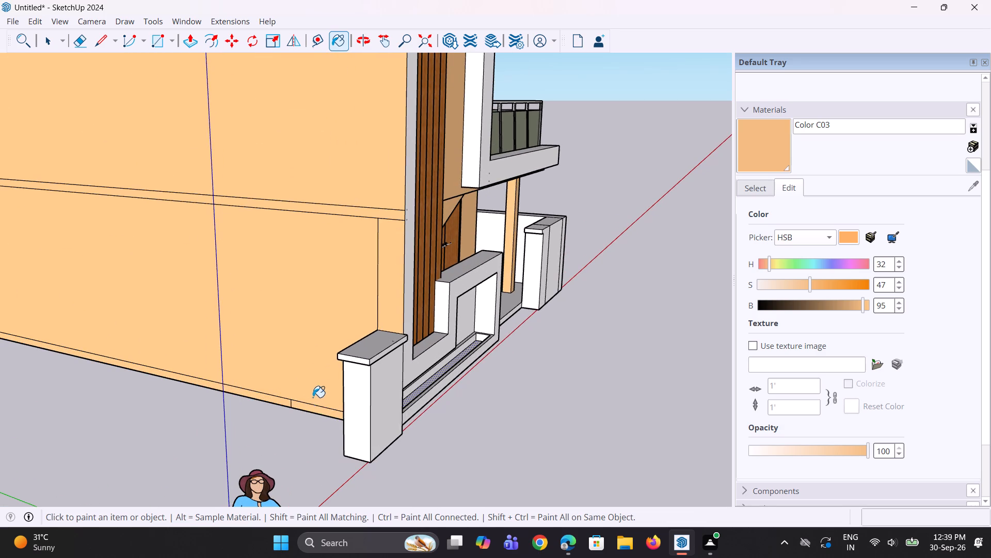
Paint the rear facade's ground-floor wall, first-floor wall and parapet with Color C03.
scroll(314, 396, "down", 10)
middle_click_drag(342, 355, 537, 322)
middle_click_drag(274, 334, 569, 332)
middle_click_drag(294, 385, 371, 373)
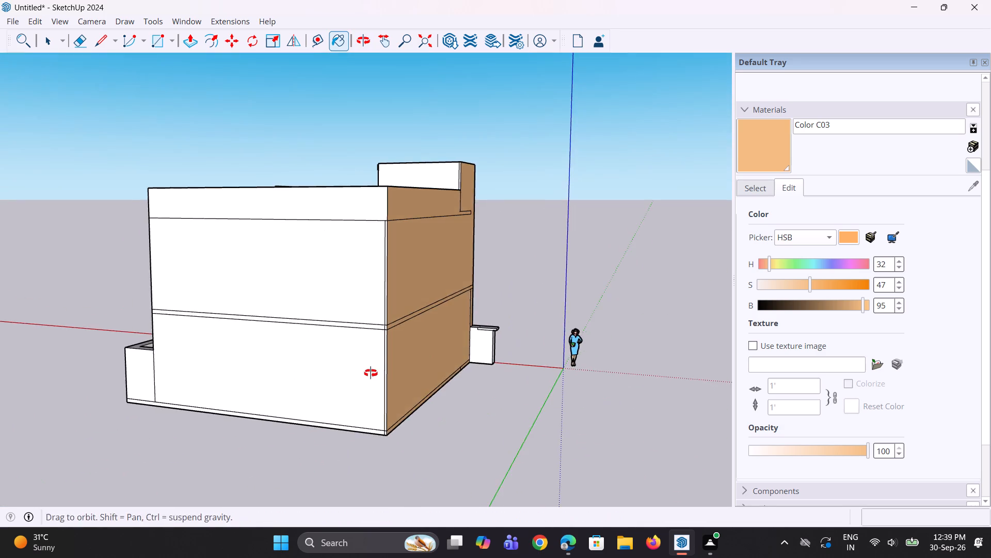
middle_click_drag(371, 373, 373, 373)
left_click(372, 373)
left_click(384, 289)
left_click(426, 193)
Paint the rear facade's floor band, base strip and narrow corner strips with Color C03.
scroll(370, 323, "up", 4)
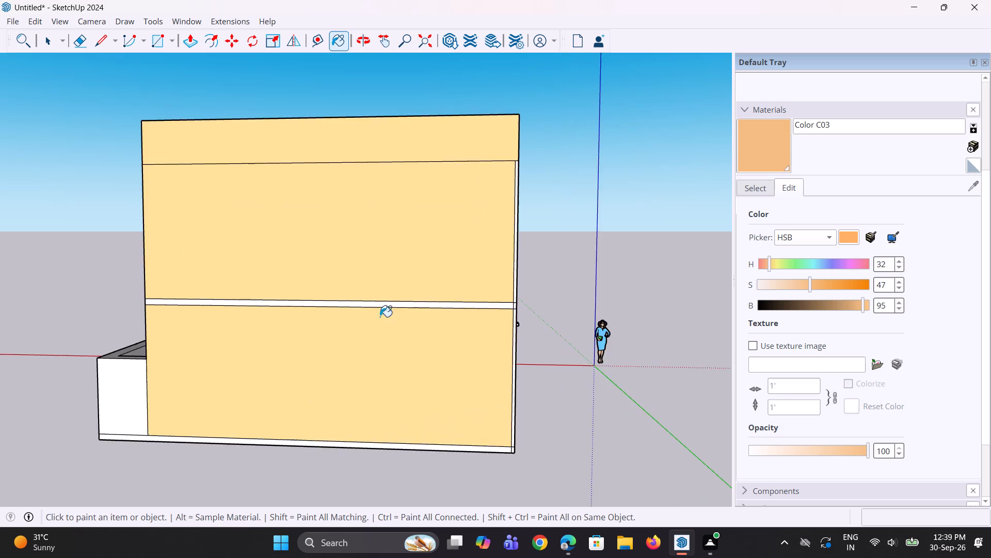
scroll(380, 317, "up", 2)
left_click(413, 300)
scroll(405, 298, "down", 5)
scroll(368, 450, "up", 3)
scroll(414, 416, "up", 2)
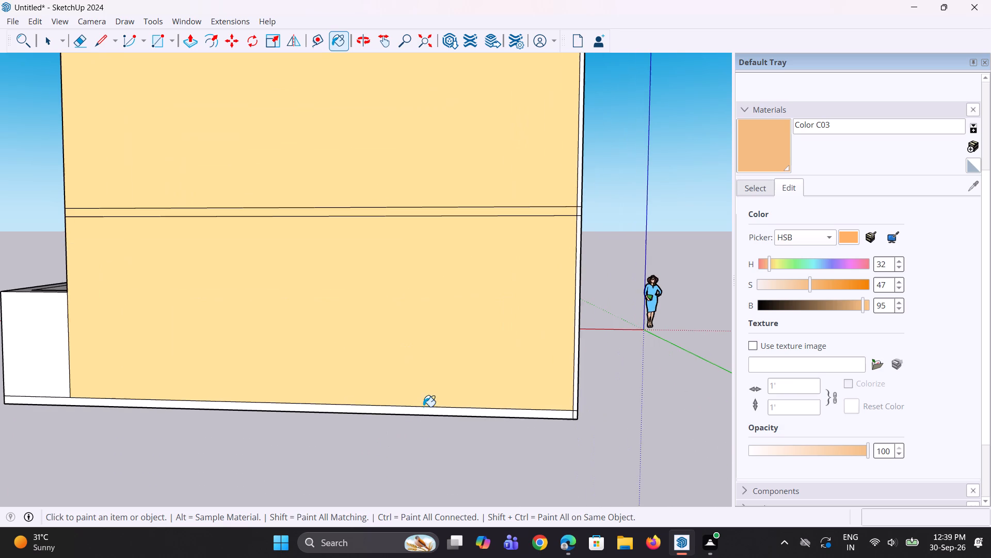
left_click(437, 411)
scroll(570, 404, "up", 2)
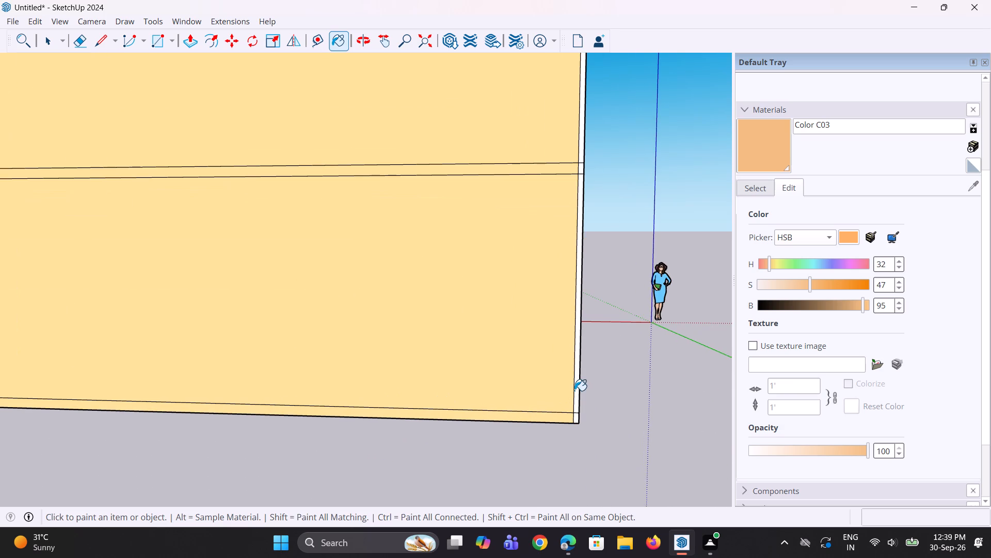
left_click(574, 391)
left_click(578, 403)
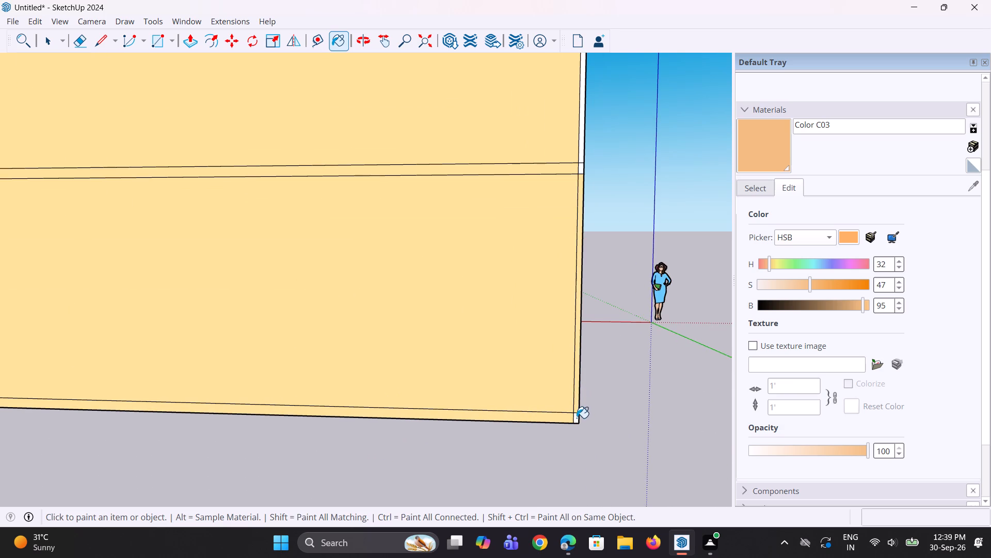
left_click(577, 418)
left_click(582, 147)
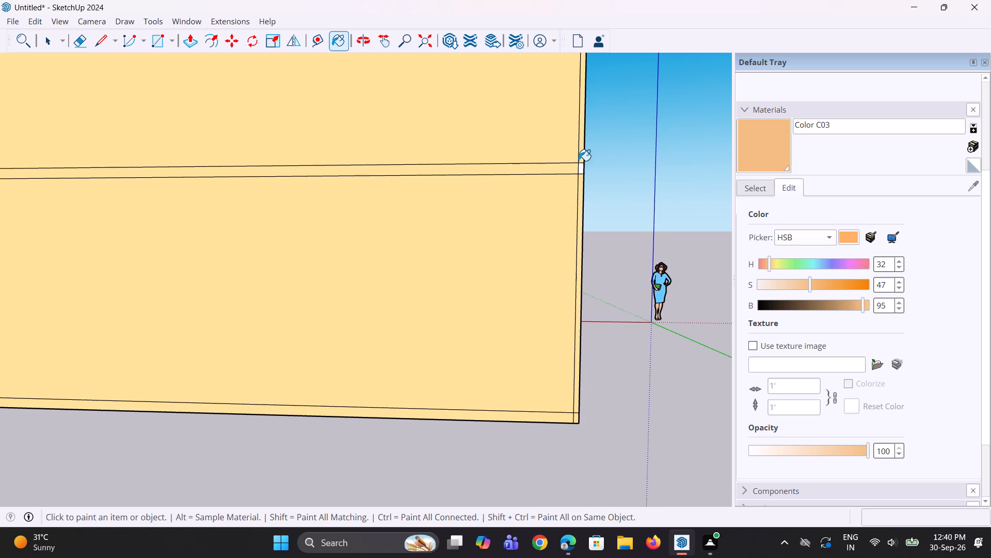
left_click(580, 167)
Paint the outer faces of the side boundary wall with Color C03.
scroll(576, 281, "down", 6)
middle_click_drag(330, 307, 471, 325)
left_click(371, 350)
left_click(331, 347)
Paint the front face of the boundary wall pier beside the entrance opening with Color C03.
middle_click_drag(314, 363, 635, 368)
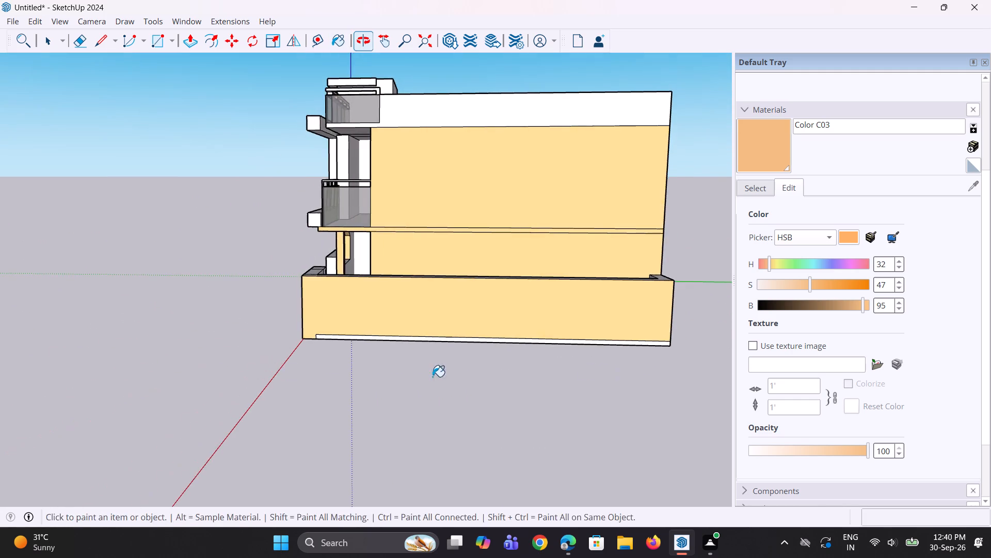
middle_click_drag(206, 378, 364, 380)
middle_click_drag(377, 389, 599, 375)
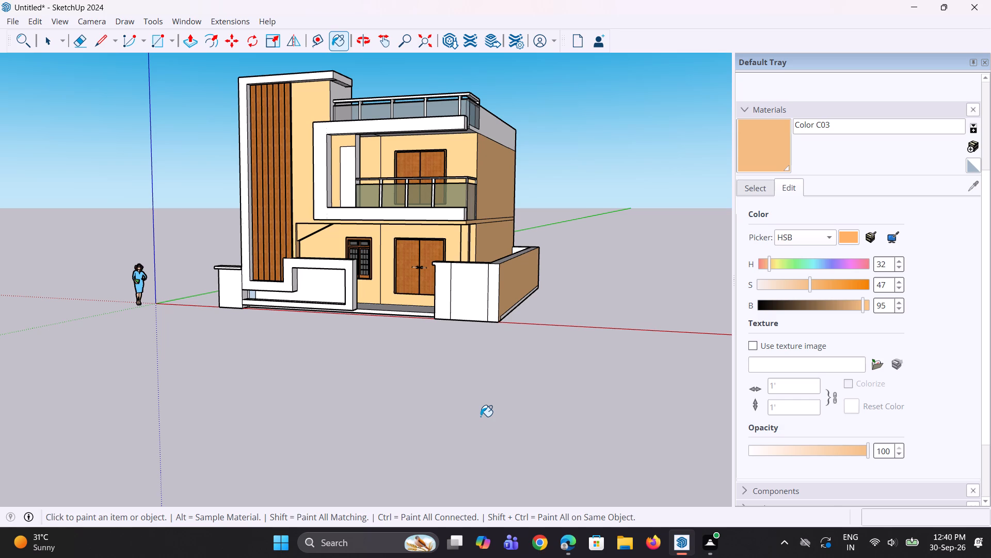
scroll(442, 407, "down", 4)
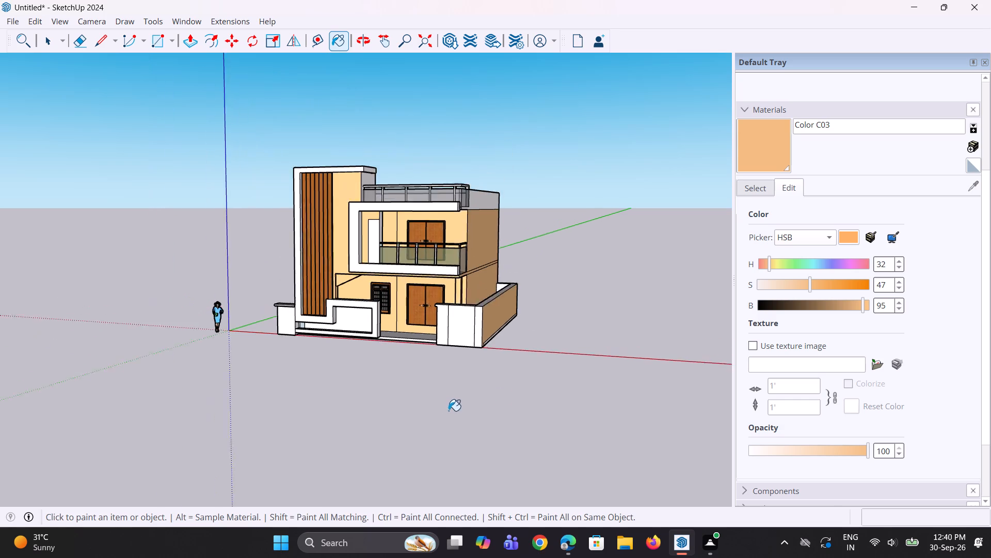
scroll(498, 401, "up", 1)
middle_click_drag(497, 406, 479, 405)
scroll(376, 342, "up", 2)
middle_click_drag(380, 342, 504, 336)
scroll(447, 306, "up", 4)
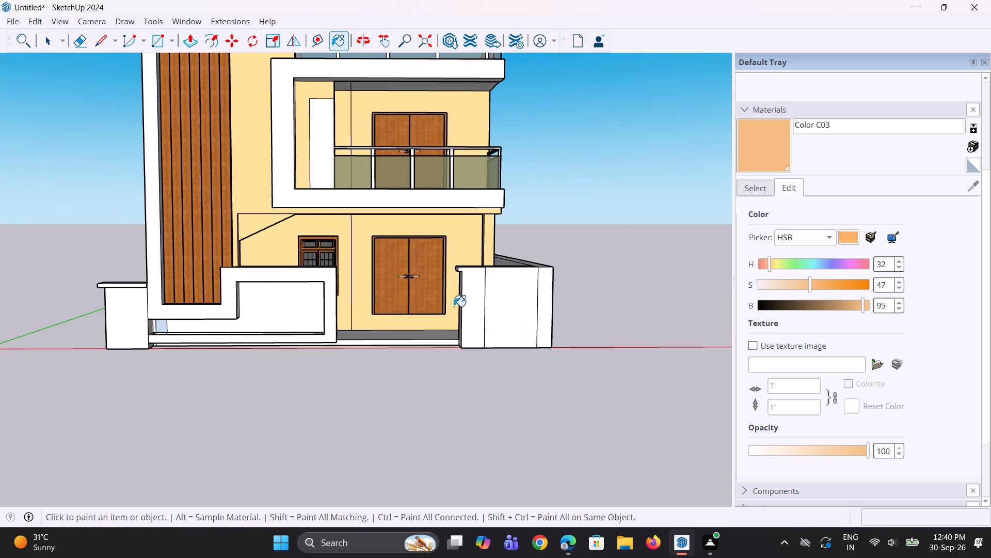
left_click(477, 311)
middle_click_drag(461, 316, 529, 331)
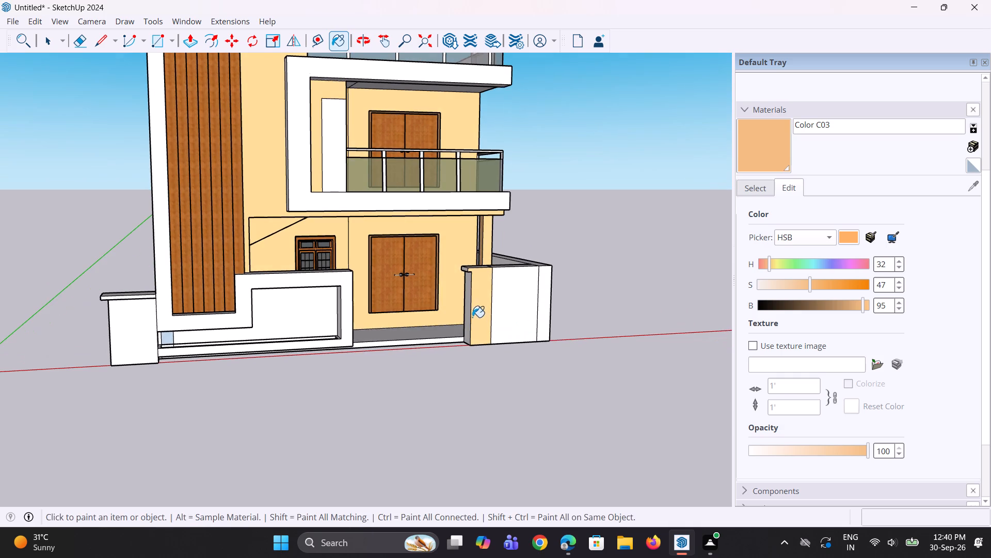
scroll(305, 302, "down", 1)
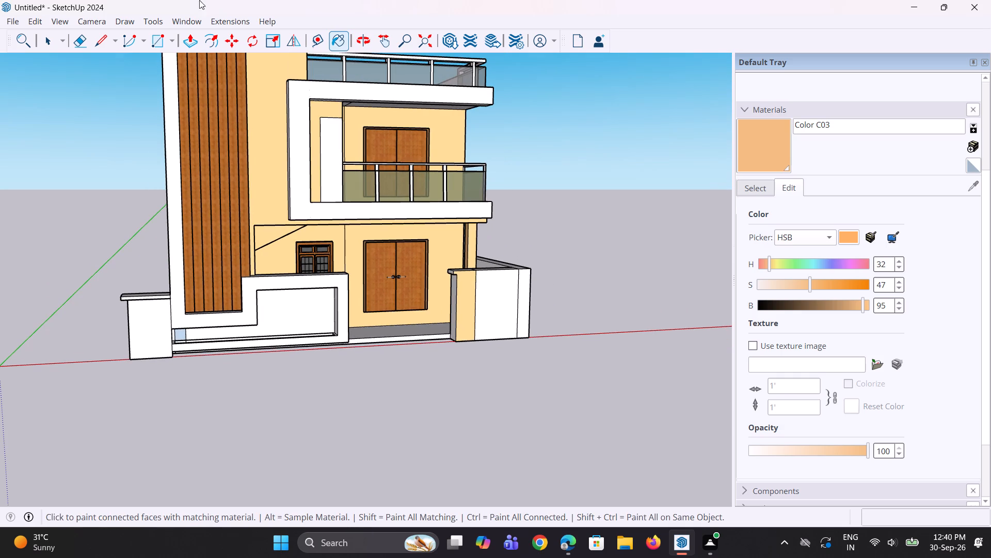
Import the Group_446 railing from Downloads and place it in the entrance opening, against the end of the recessed front wall.
left_click(16, 23)
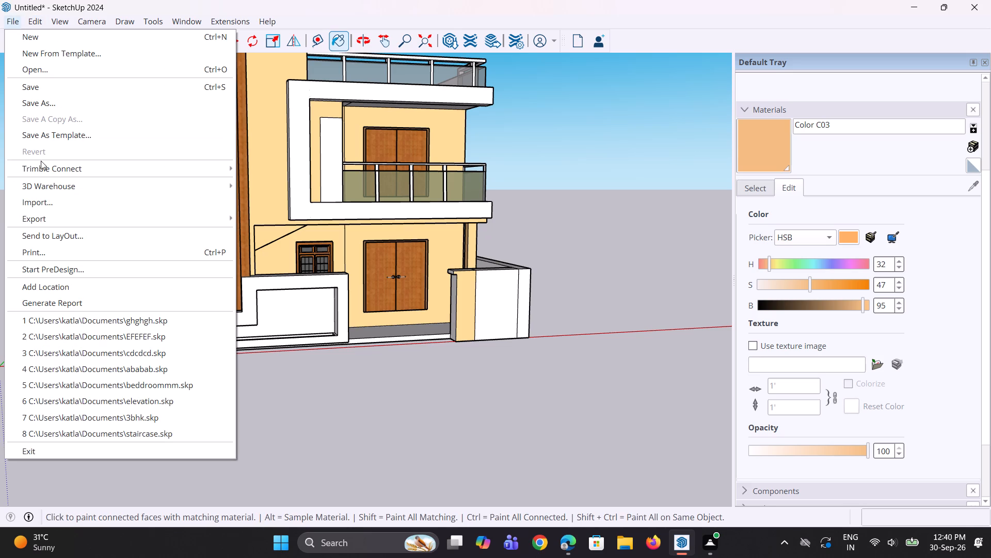
left_click(46, 203)
scroll(147, 178, "down", 5)
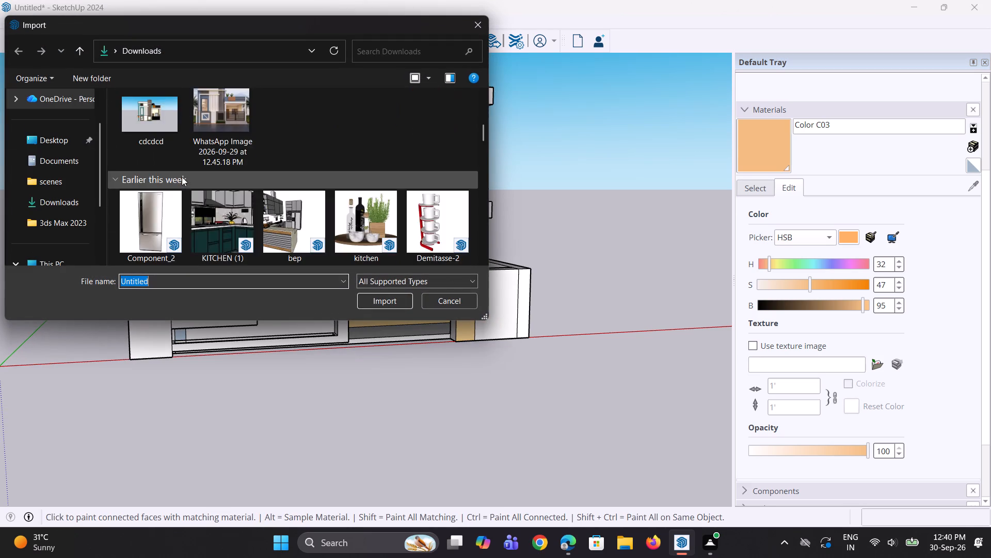
scroll(185, 169, "down", 3)
scroll(250, 165, "down", 4)
scroll(265, 158, "up", 2)
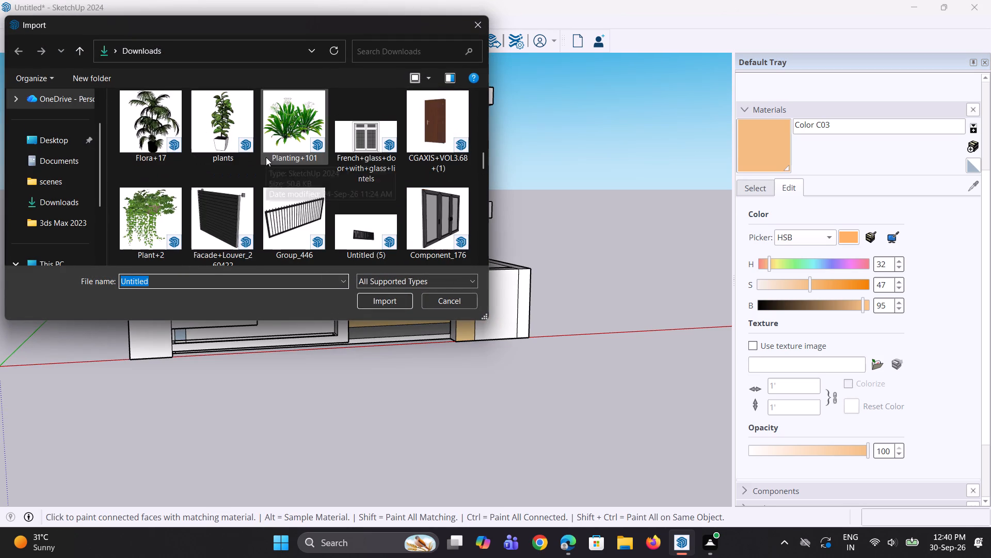
left_click(370, 233)
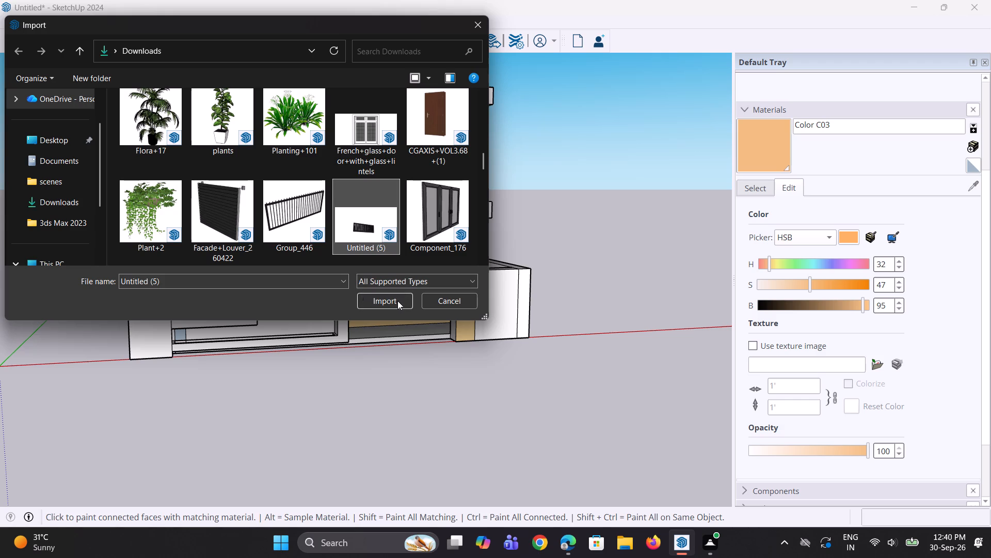
left_click(313, 220)
left_click_drag(376, 302, 376, 302)
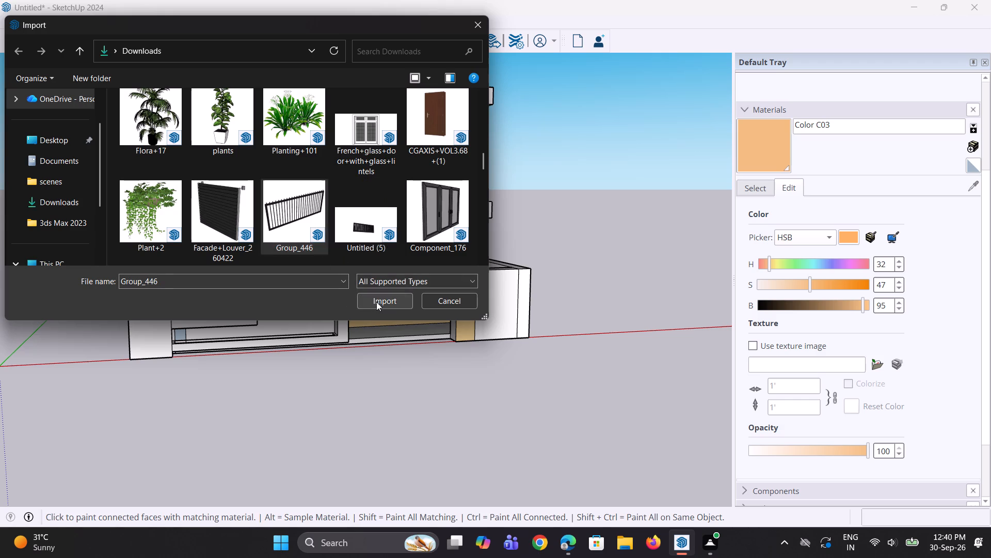
left_click_drag(376, 302, 380, 302)
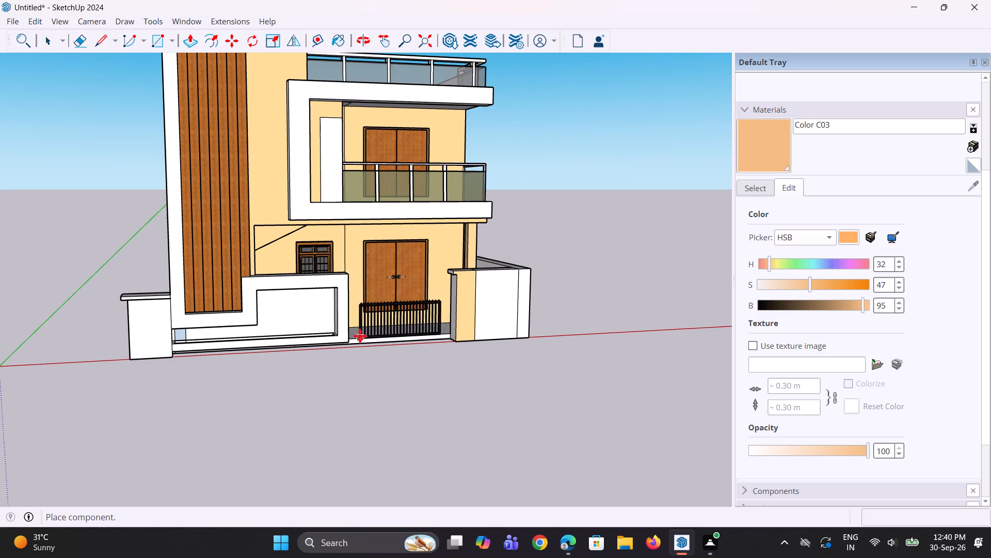
scroll(350, 336, "up", 7)
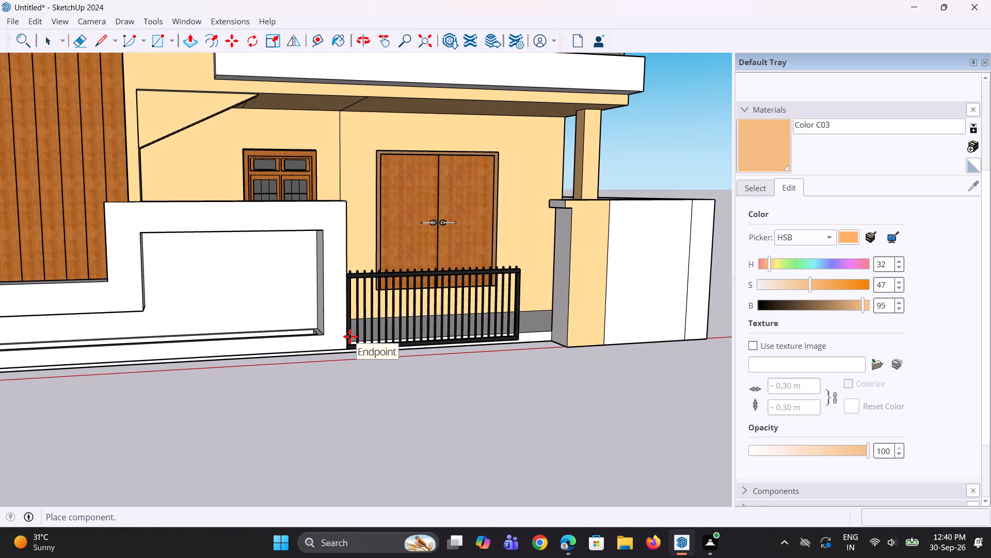
left_click(350, 336)
scroll(368, 337, "up", 3)
middle_click_drag(367, 337, 341, 357)
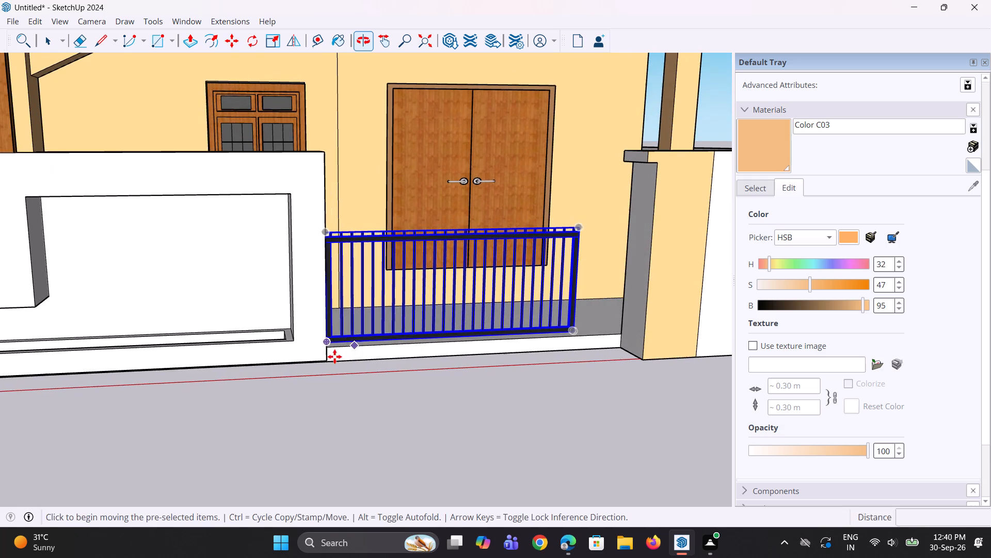
Move the railing down so its base is level with the bottom corner of the recessed front wall.
left_click(329, 346)
left_click(329, 359)
Scale the railing along the red axis to about 0.75 of its length, keeping its wall end fixed.
middle_click_drag(353, 357, 337, 350)
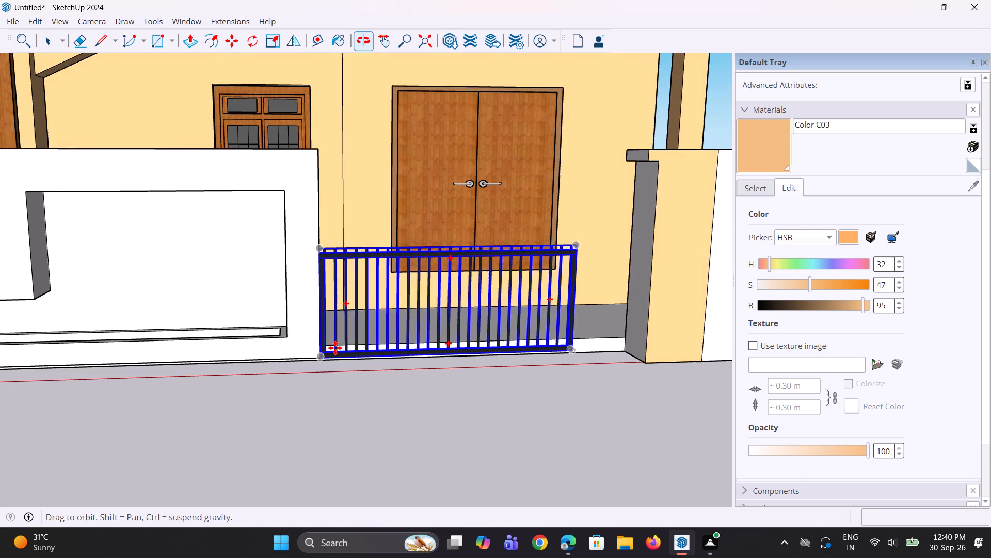
scroll(348, 337, "up", 2)
key("s")
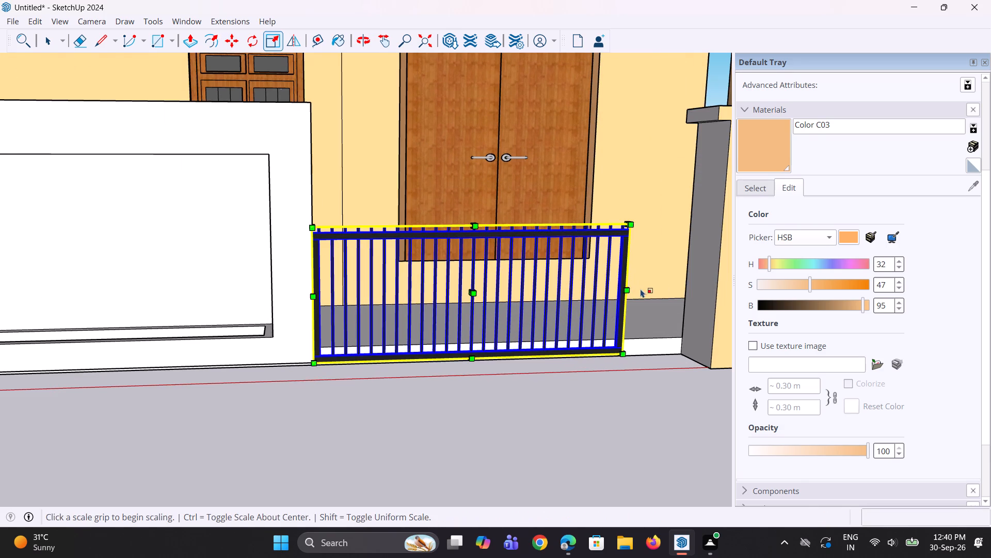
middle_click_drag(596, 307, 346, 302)
scroll(376, 319, "up", 2)
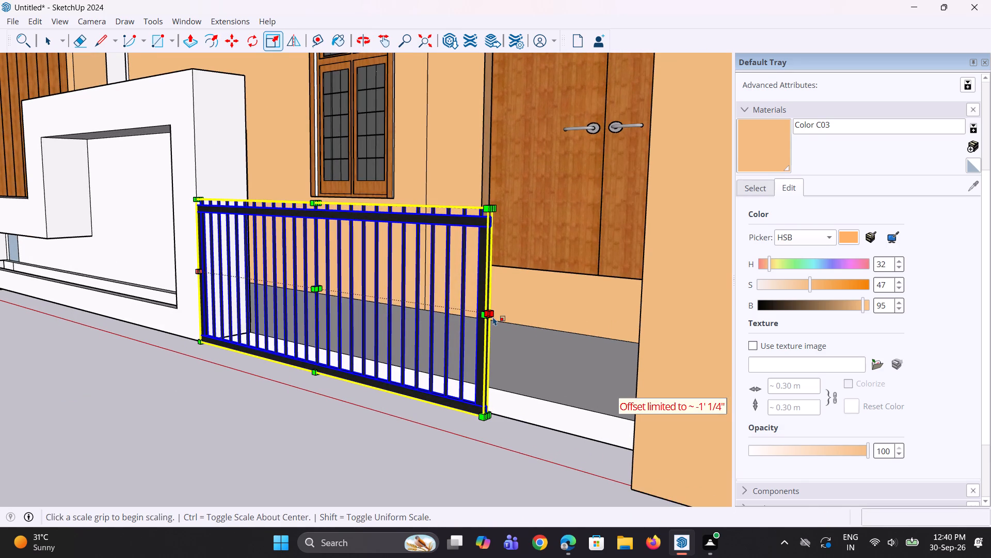
left_click(493, 317)
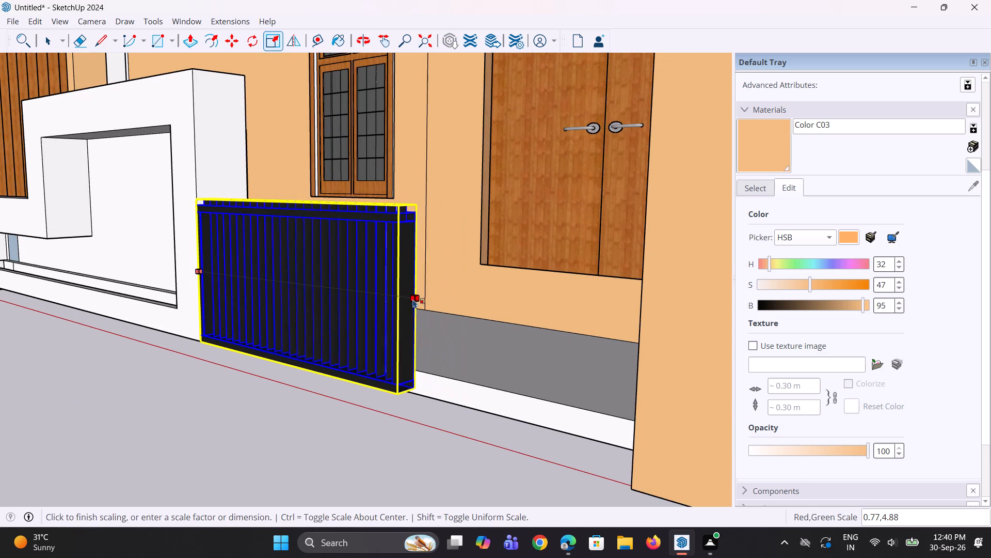
key("Escape")
scroll(499, 320, "up", 2)
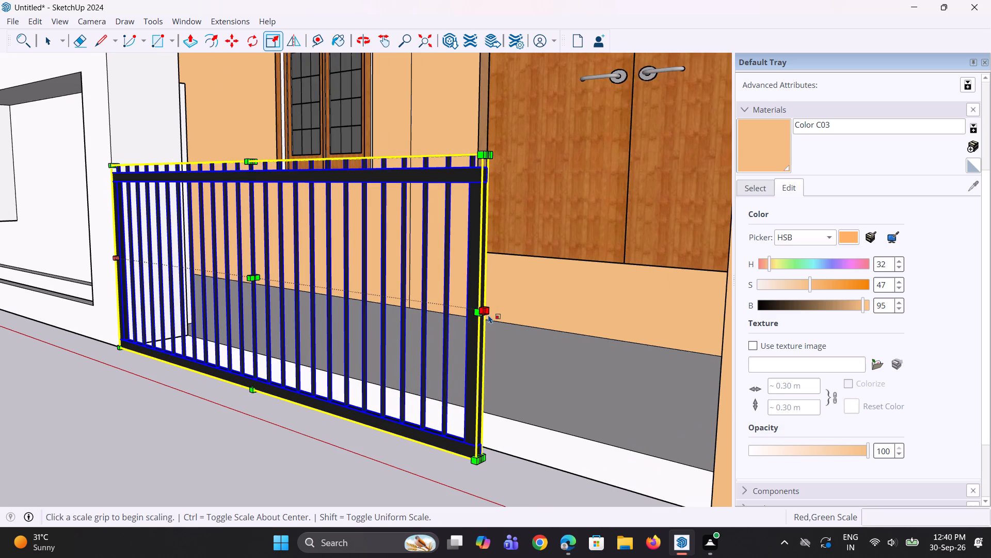
left_click(488, 315)
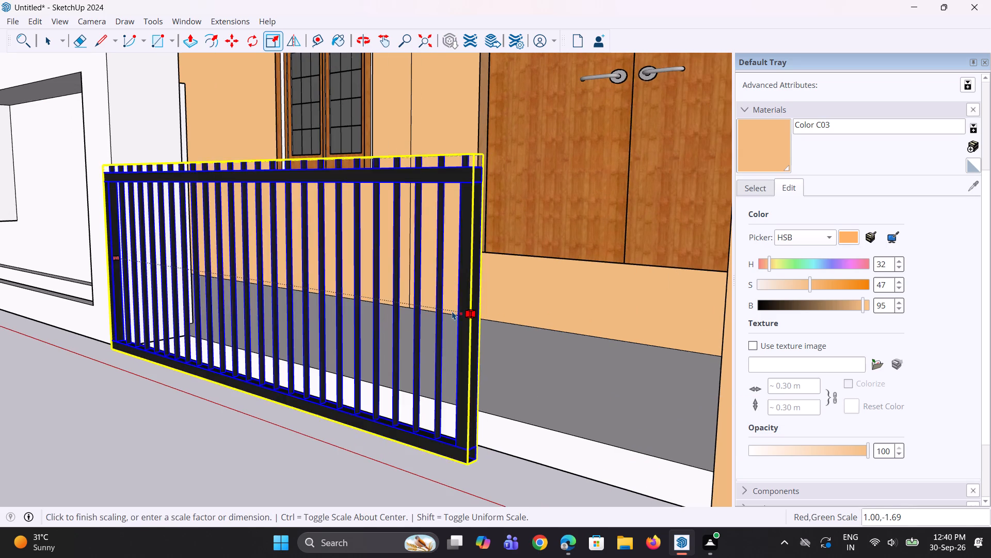
key("Escape")
scroll(465, 312, "up", 1)
middle_click_drag(456, 330, 405, 354)
scroll(315, 405, "up", 3)
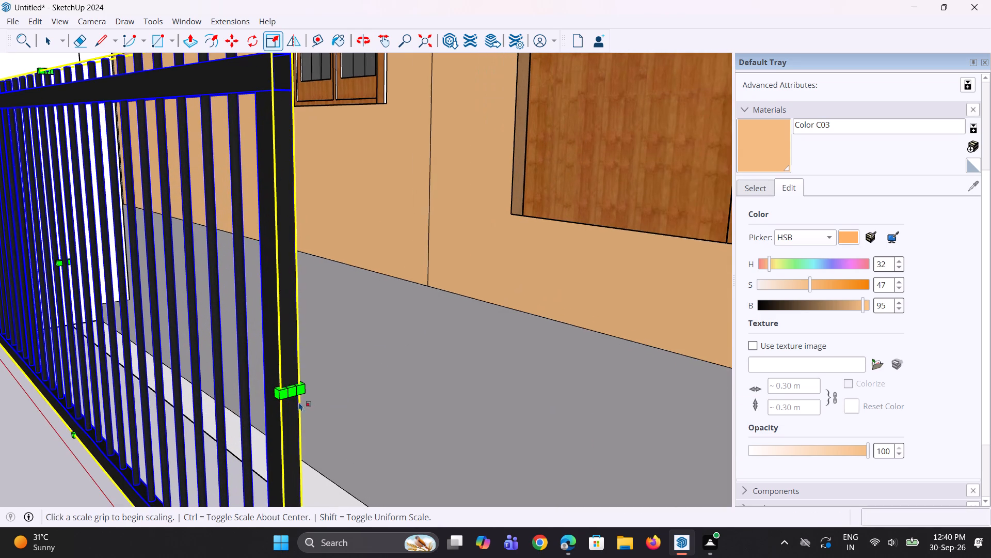
left_click(294, 394)
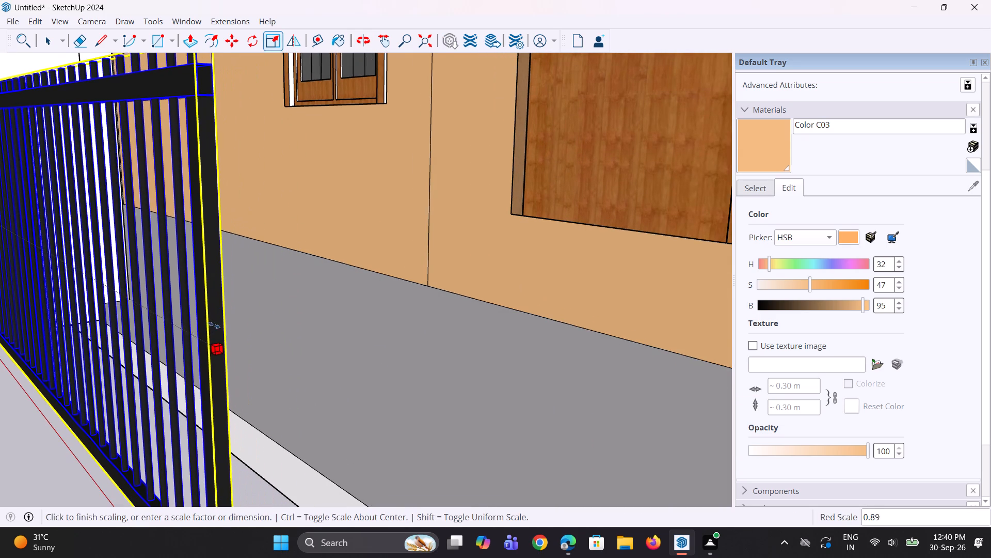
left_click(154, 280)
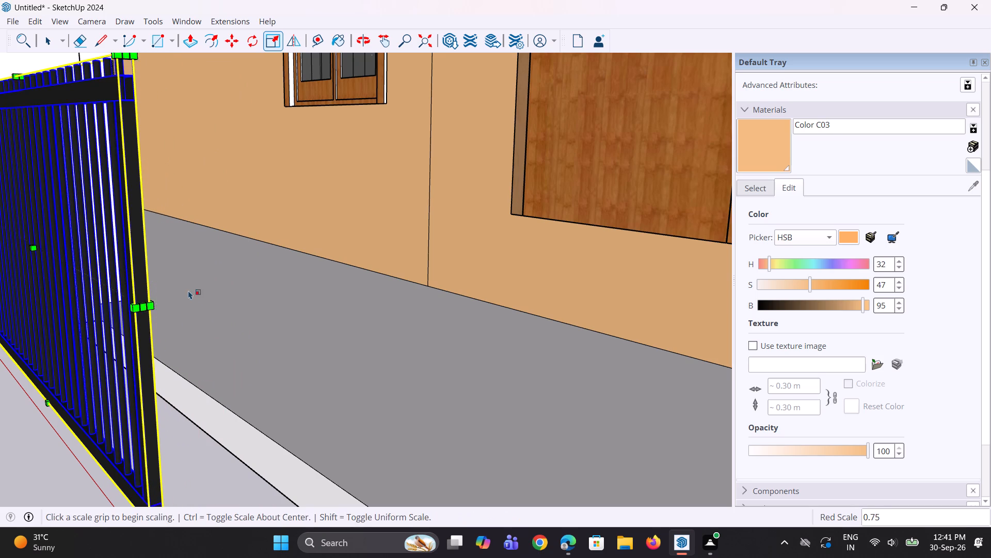
Shorten the railing again along the red axis to about 0.86, so it spans half of the entrance opening.
scroll(192, 292, "down", 4)
middle_click_drag(235, 300, 494, 292)
scroll(406, 301, "down", 7)
middle_click_drag(483, 314, 456, 317)
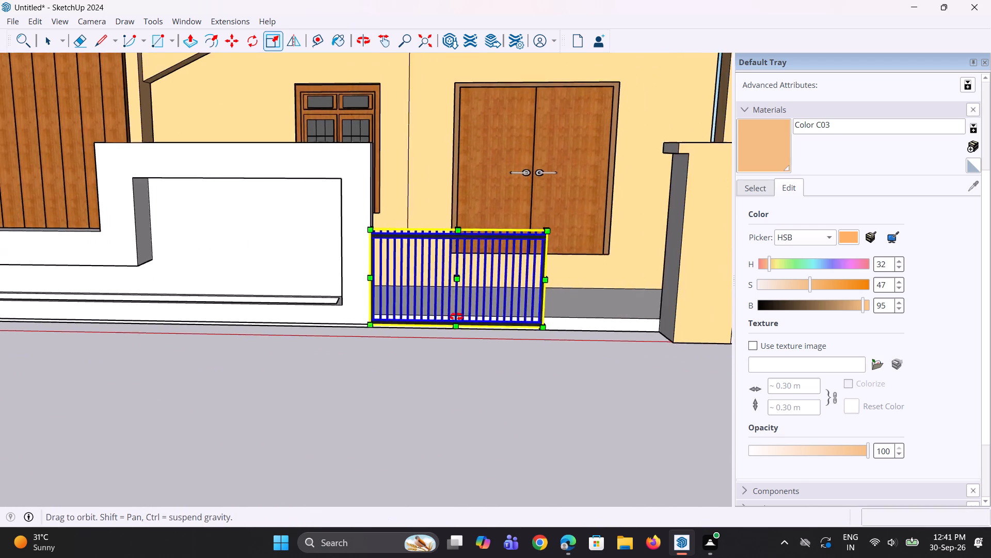
middle_click_drag(456, 317, 347, 301)
scroll(513, 324, "up", 2)
middle_click_drag(466, 330, 380, 336)
scroll(405, 324, "up", 1)
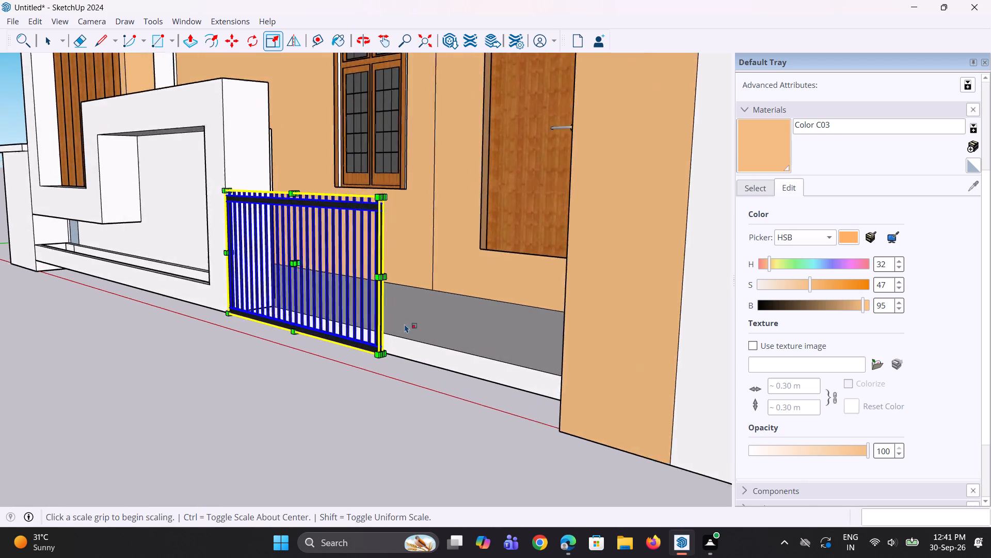
scroll(405, 324, "up", 7)
left_click(346, 206)
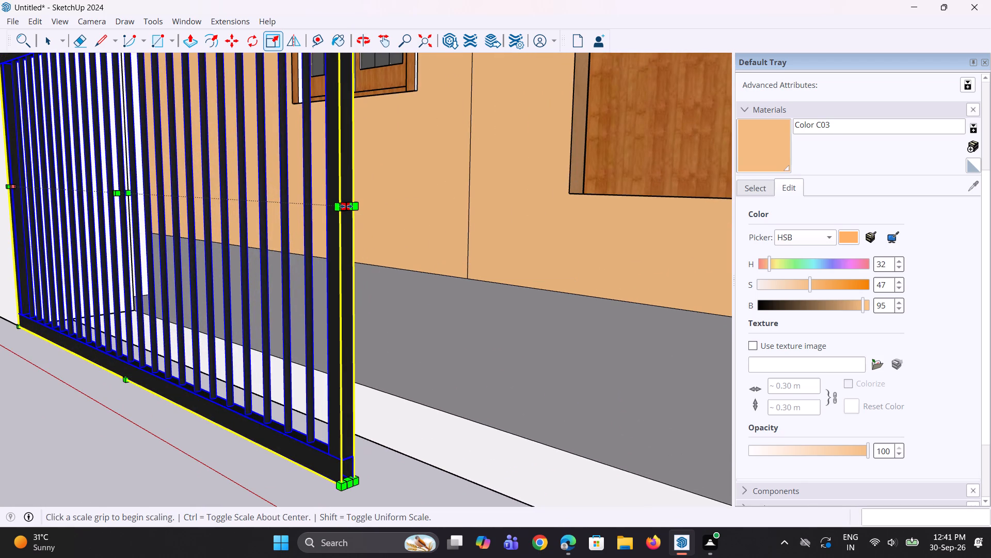
left_click(263, 156)
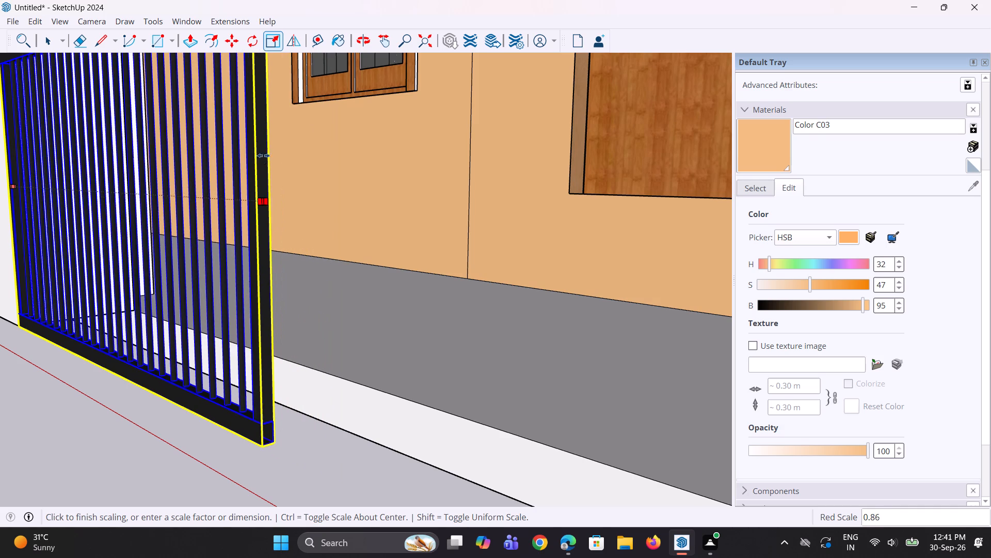
Copy the railing about 5' 1 15/16" along the opening to make the second gate leaf beside the boundary wall pier.
scroll(284, 306, "down", 4)
middle_click_drag(286, 324, 545, 337)
scroll(375, 318, "down", 8)
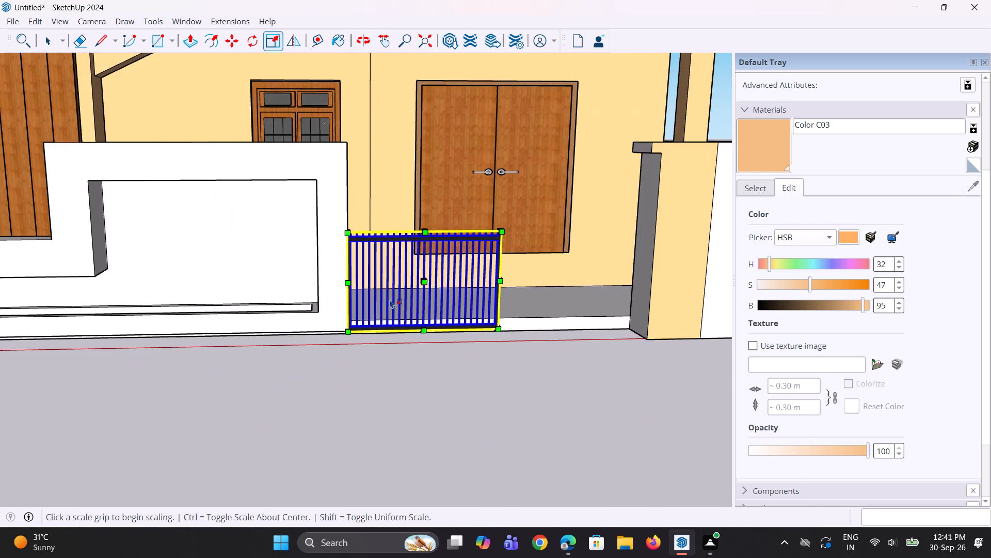
middle_click_drag(425, 305, 420, 299)
key("m")
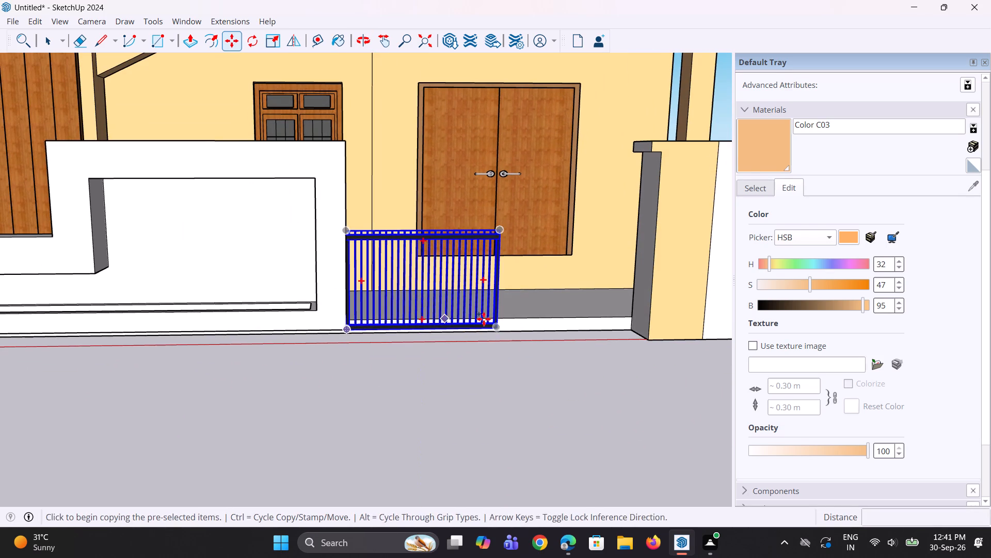
left_click(500, 329)
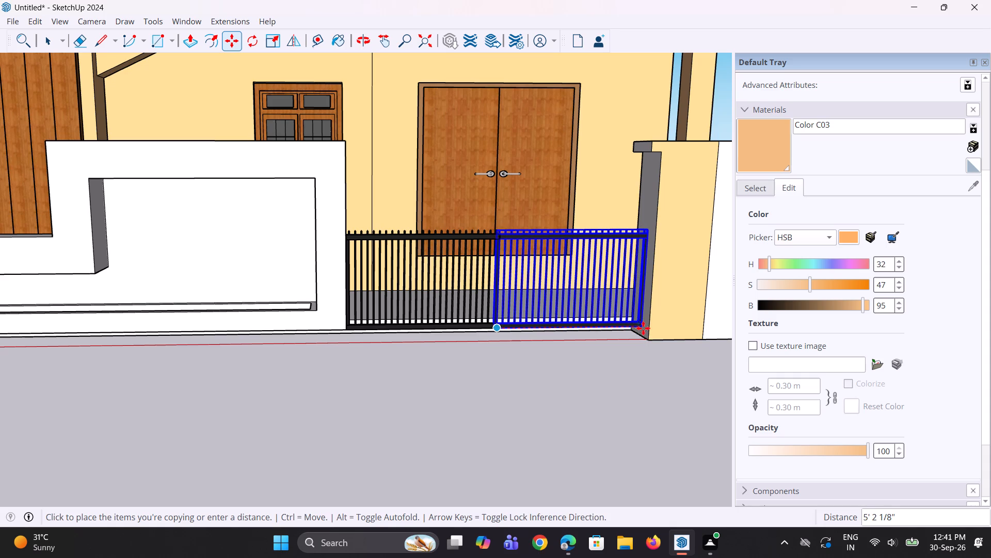
left_click(642, 328)
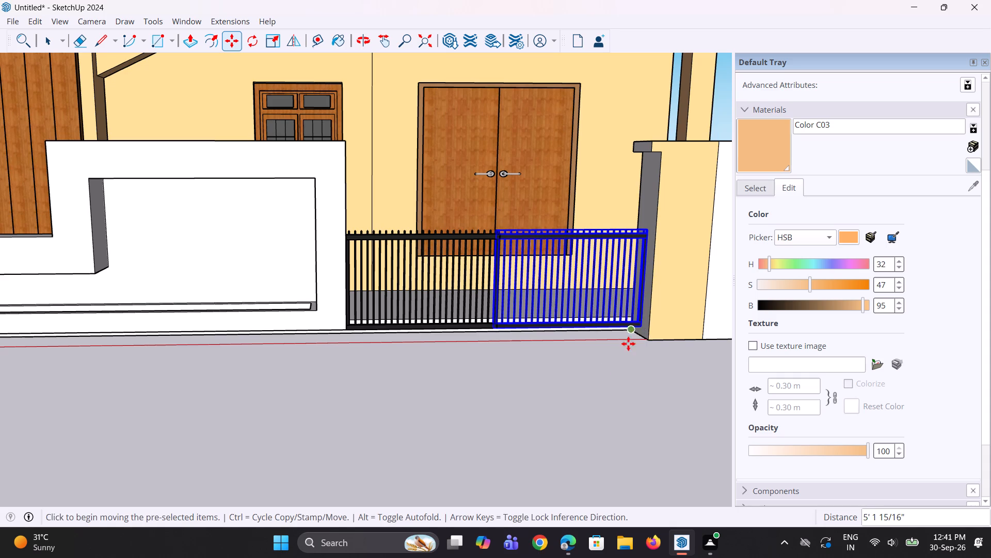
key("space")
key("space")
scroll(427, 409, "down", 4)
double_click(359, 394)
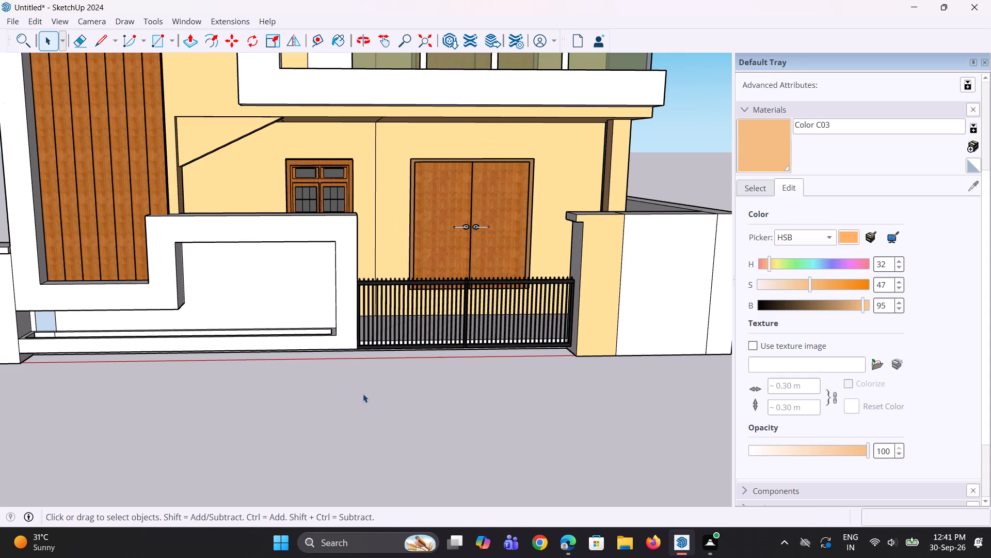
Examine the two gate leaves and the base strip beneath them from the front and from below.
scroll(485, 397, "down", 3)
middle_click_drag(480, 394, 466, 383)
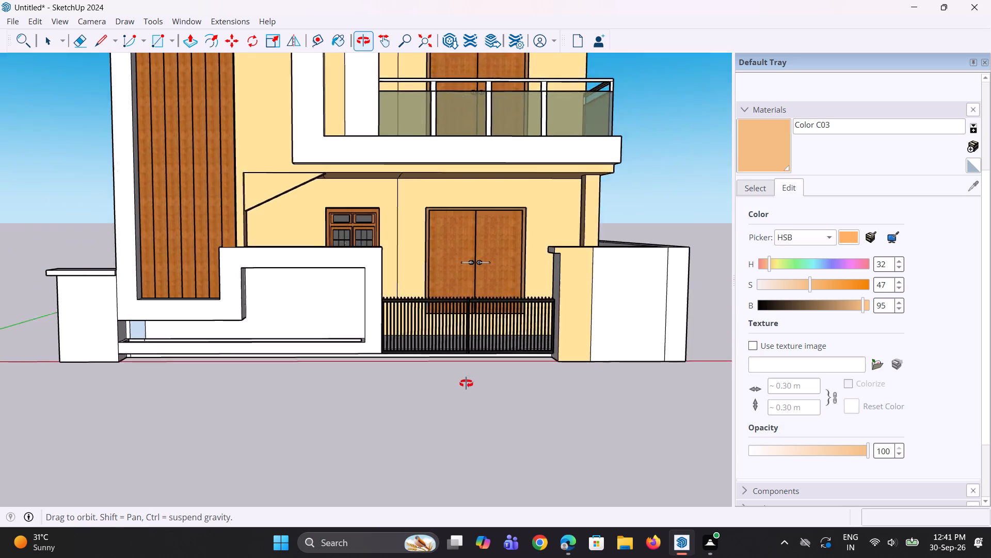
middle_click_drag(466, 383, 465, 386)
scroll(428, 348, "up", 2)
middle_click_drag(429, 358, 435, 349)
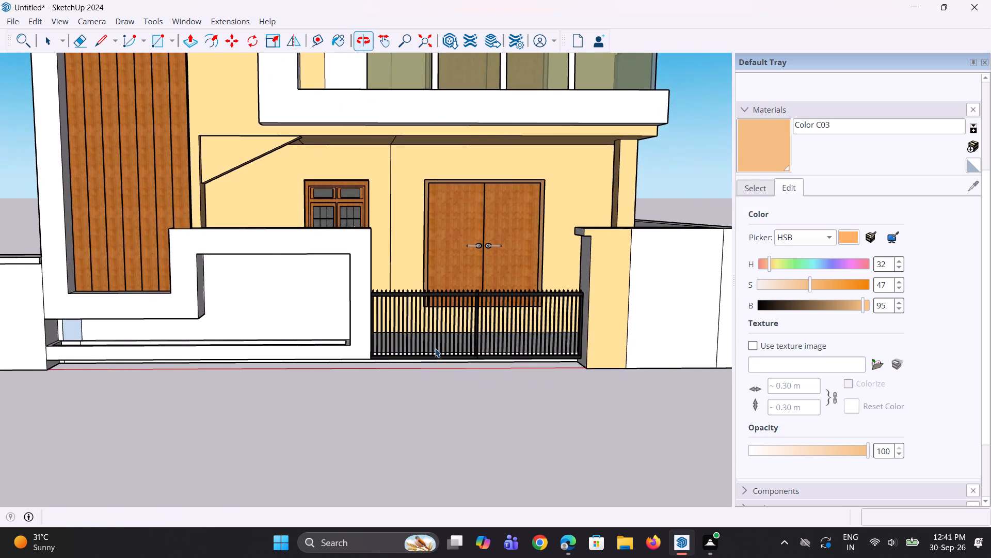
middle_click_drag(412, 368, 423, 242)
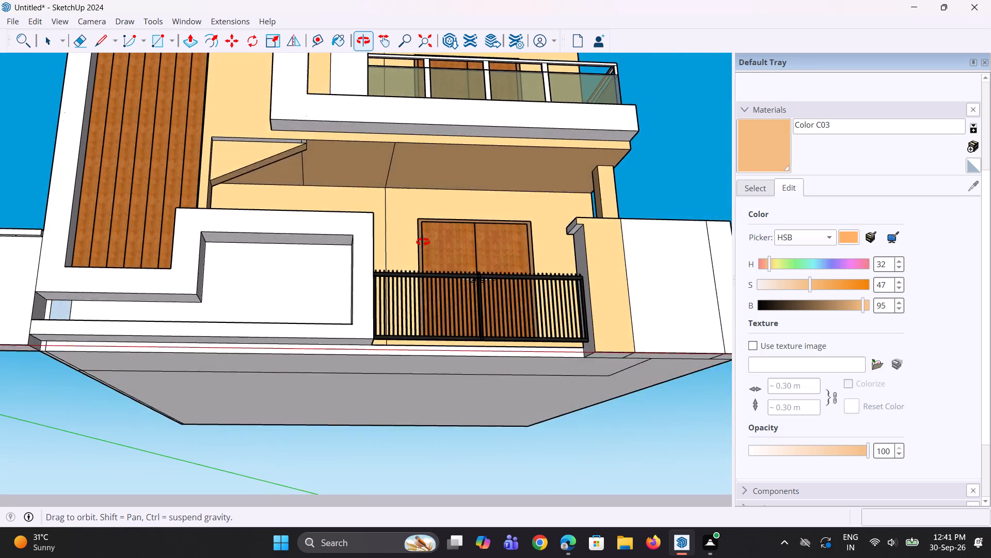
middle_click_drag(423, 242, 407, 329)
scroll(400, 365, "up", 2)
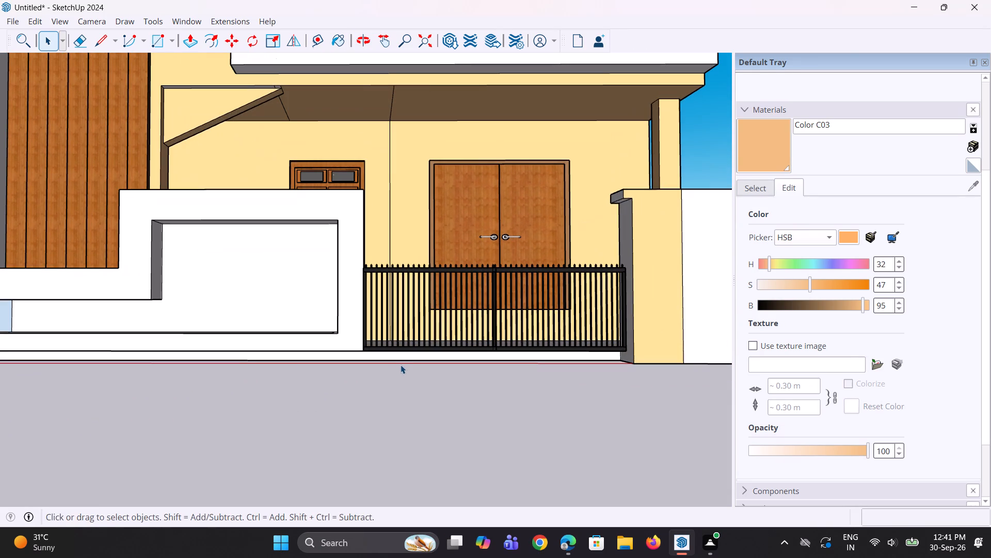
Draw a short vertical line across the base strip at the front wall's end corner to split off the entrance portion.
key("p")
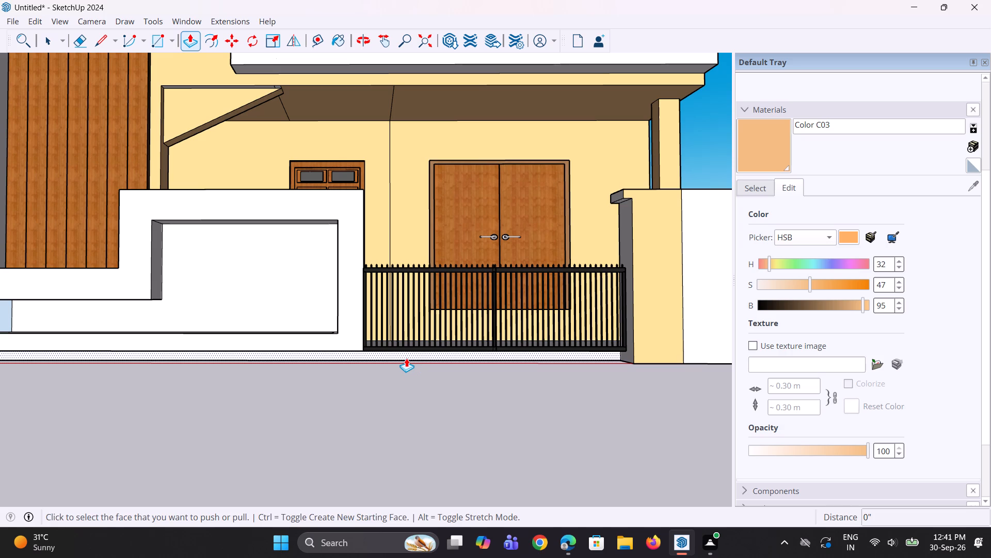
key("l")
middle_click_drag(356, 378, 365, 323)
left_click(368, 351)
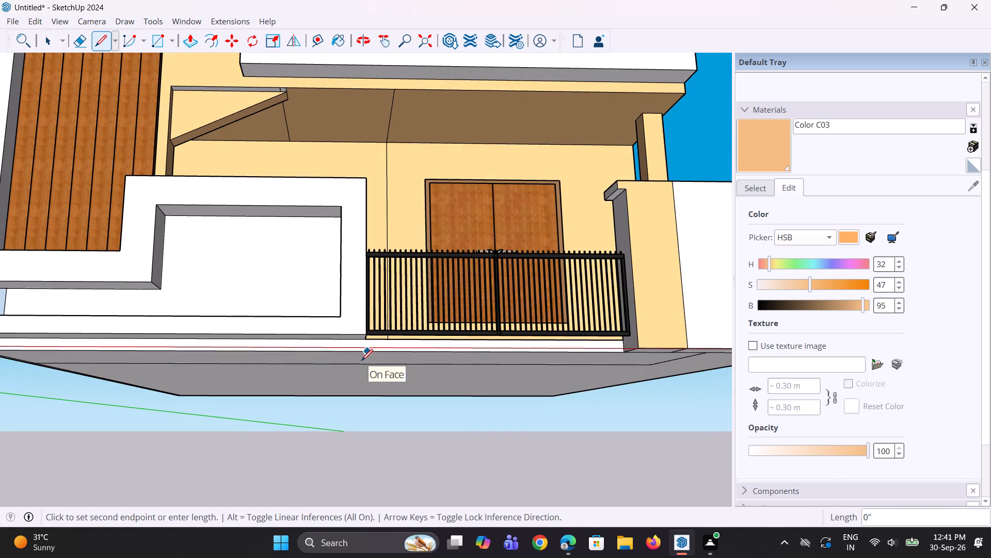
key("space")
scroll(356, 363, "up", 8)
key("l")
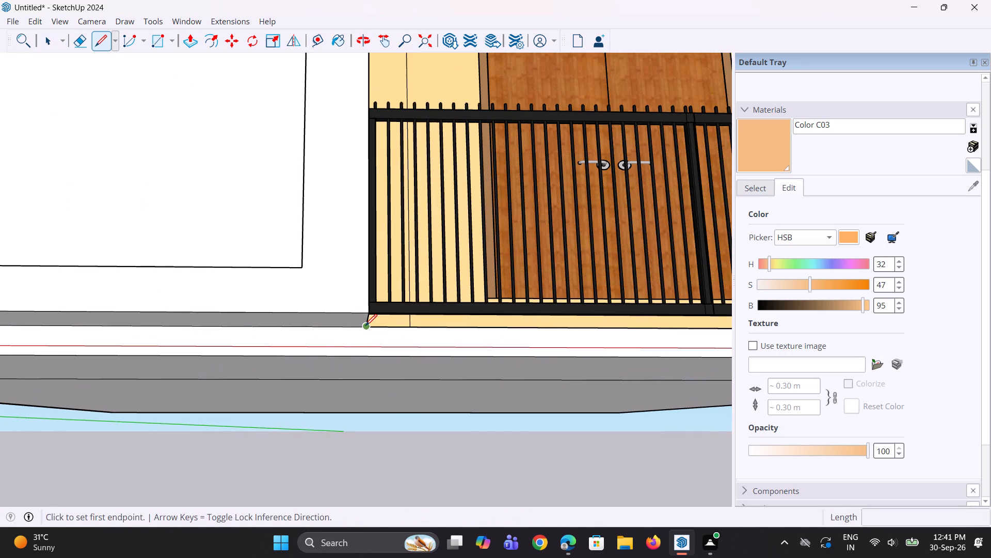
left_click(365, 326)
left_click(363, 359)
scroll(362, 359, "down", 5)
key("space")
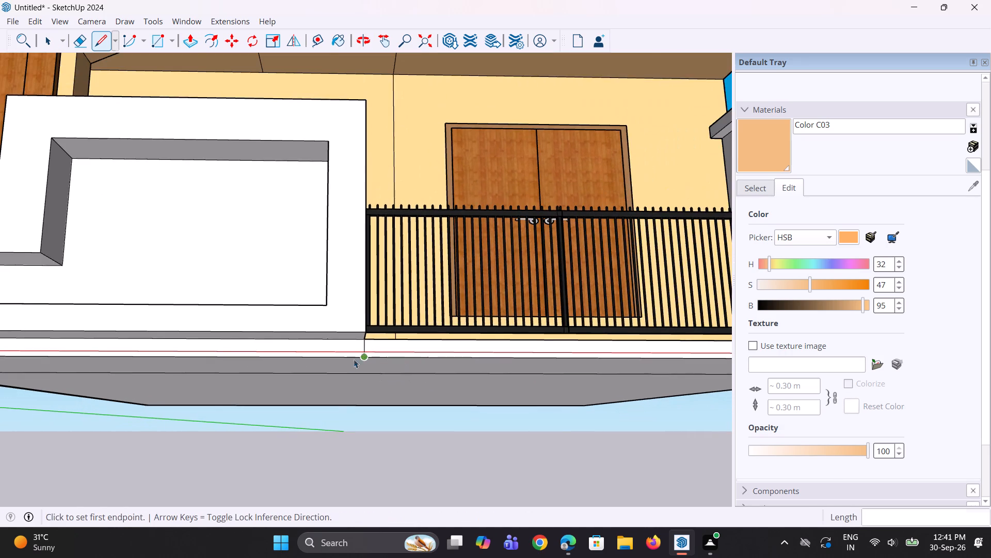
Push/Pull the base strip face beneath the gate outward about 1' 8 3/8" to form an entrance step.
scroll(344, 363, "down", 3)
scroll(648, 382, "up", 2)
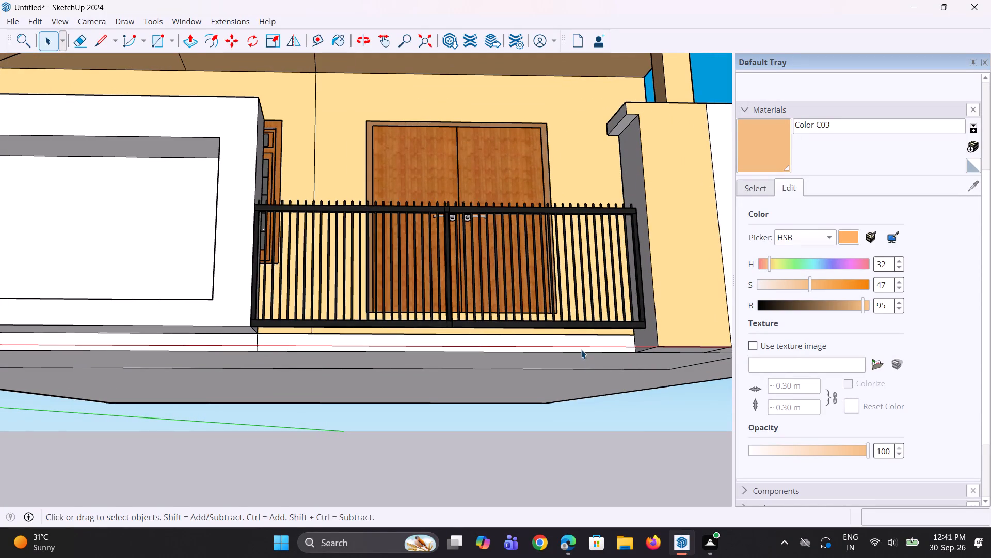
key("p")
left_click(584, 342)
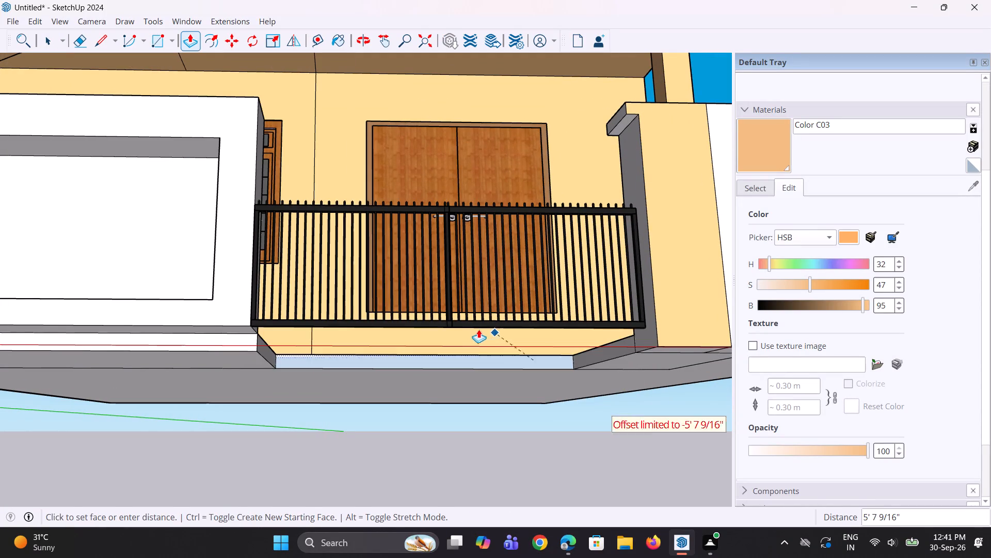
left_click(472, 320)
Examine the new entrance step beneath the railing gate from the front and from an angle.
middle_click_drag(469, 369, 469, 439)
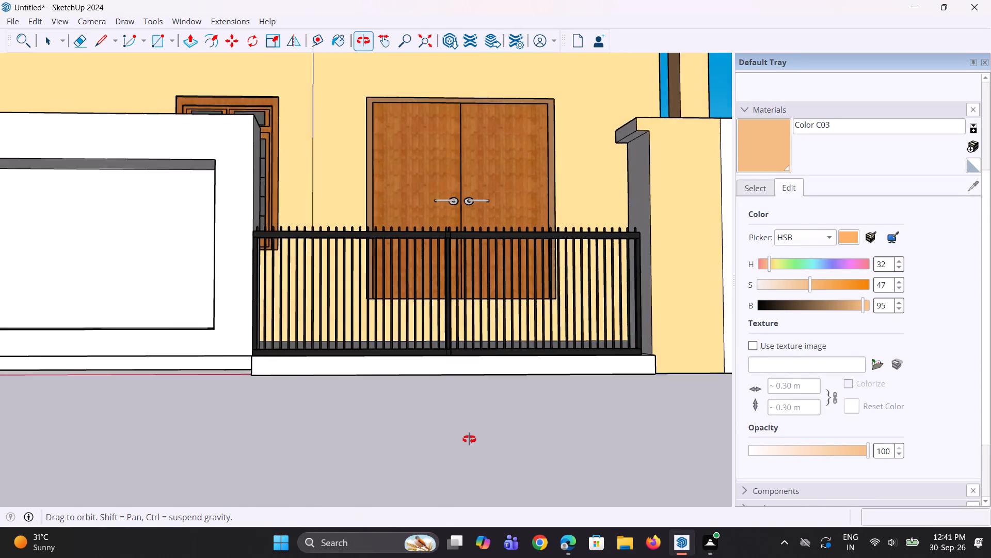
middle_click_drag(469, 439, 473, 464)
scroll(473, 406, "down", 4)
middle_click_drag(458, 390, 448, 437)
middle_click_drag(434, 416, 430, 424)
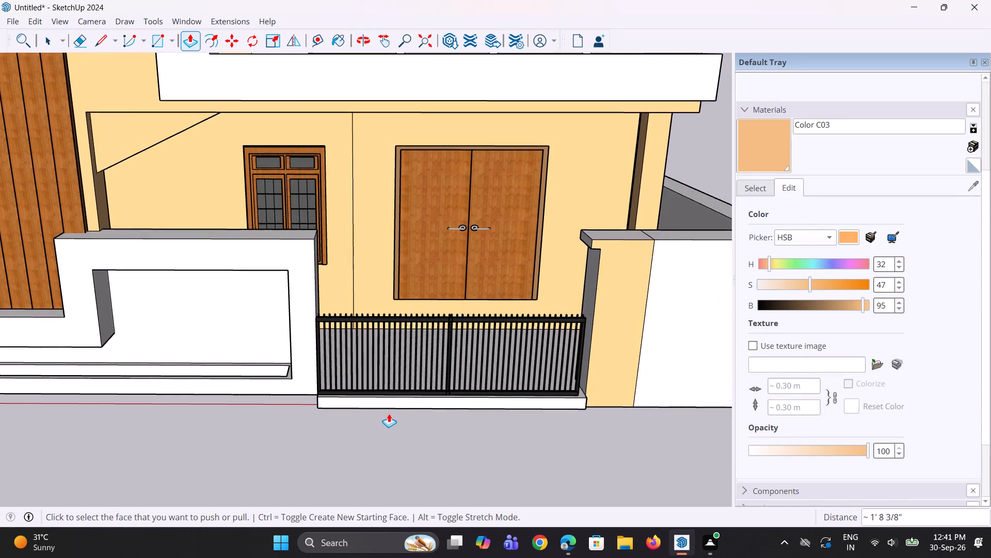
scroll(389, 413, "up", 3)
middle_click_drag(386, 413, 449, 412)
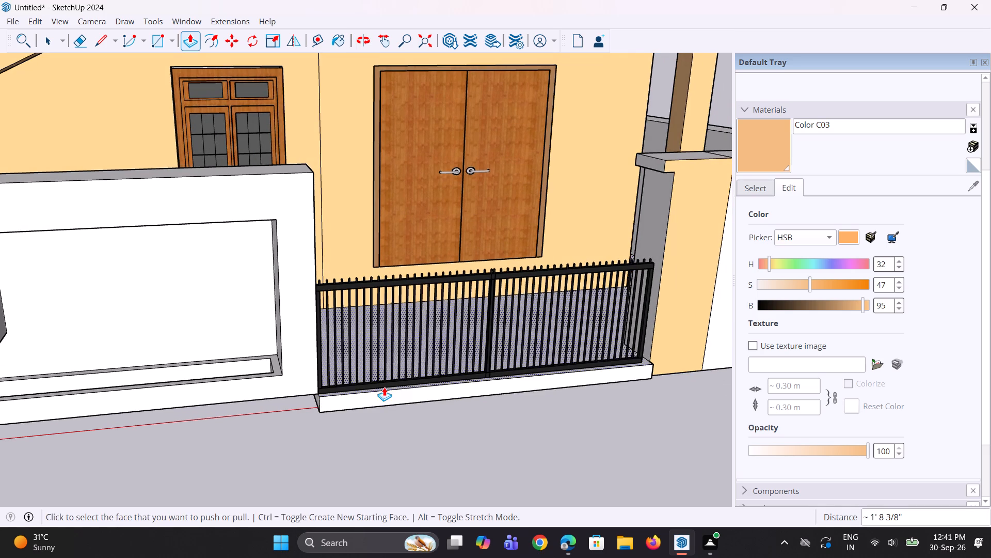
middle_click_drag(389, 392, 421, 402)
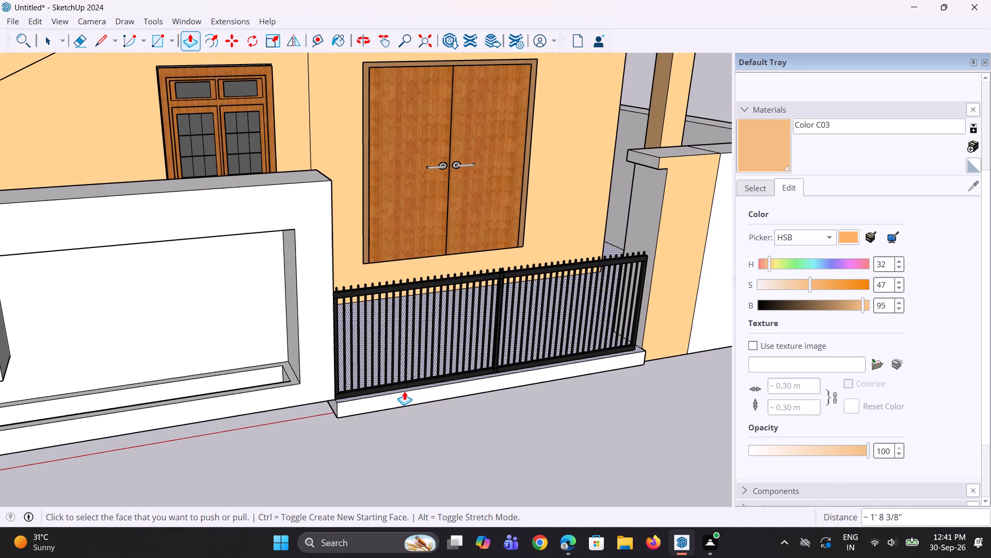
middle_click_drag(405, 398, 433, 414)
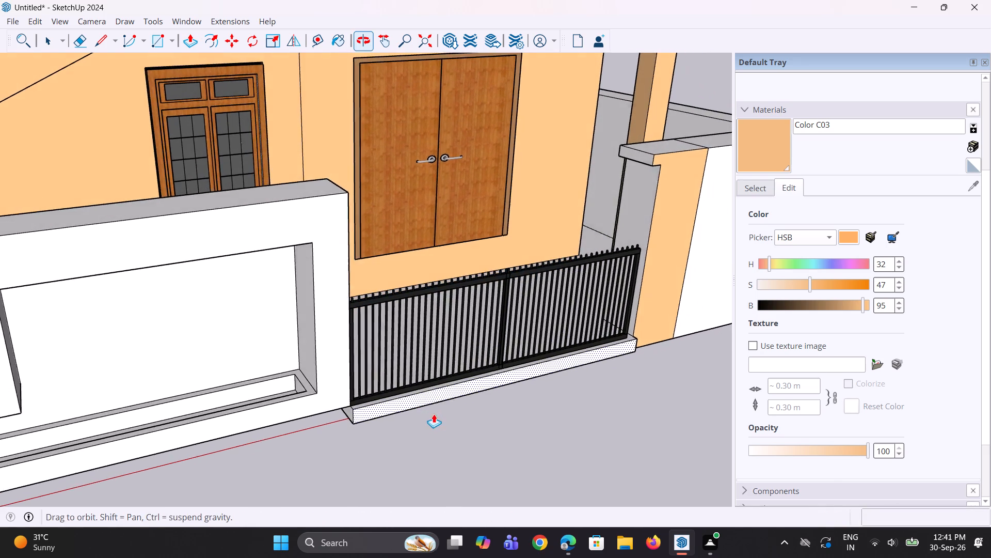
Draw a line about 10' 9" long across the top of the entrance step along the foot of the gate.
scroll(417, 404, "up", 4)
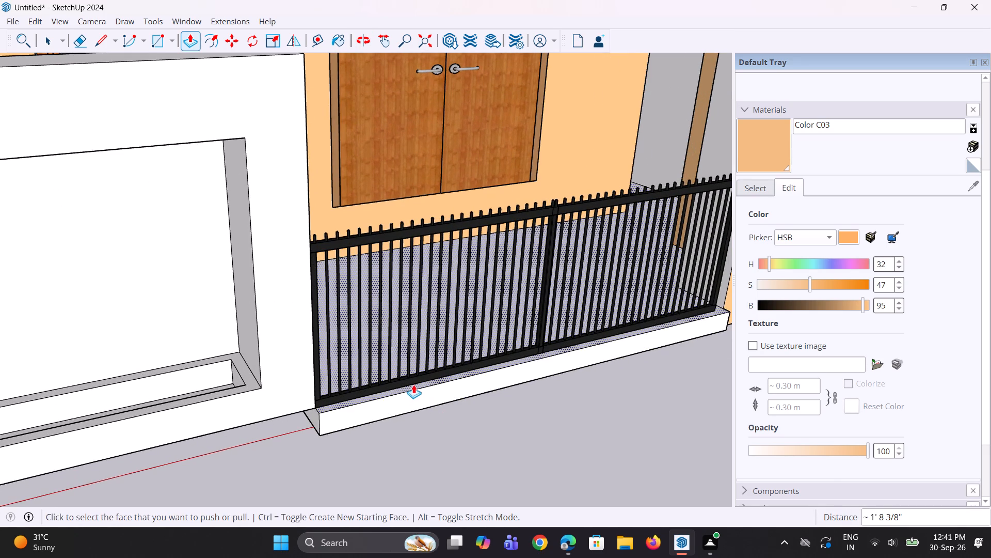
key("space")
key("space")
key("l")
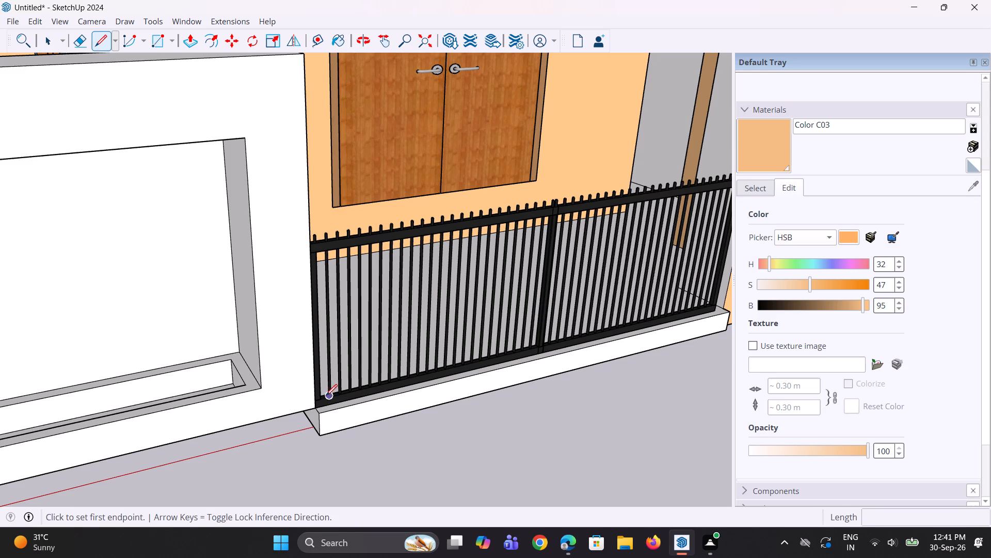
left_click_drag(316, 411, 326, 410)
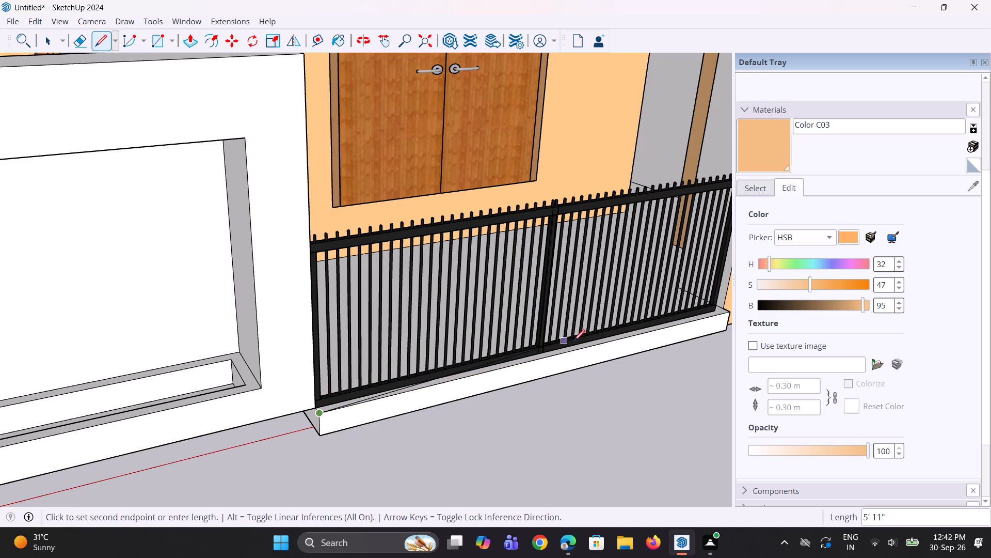
key("space")
key("l")
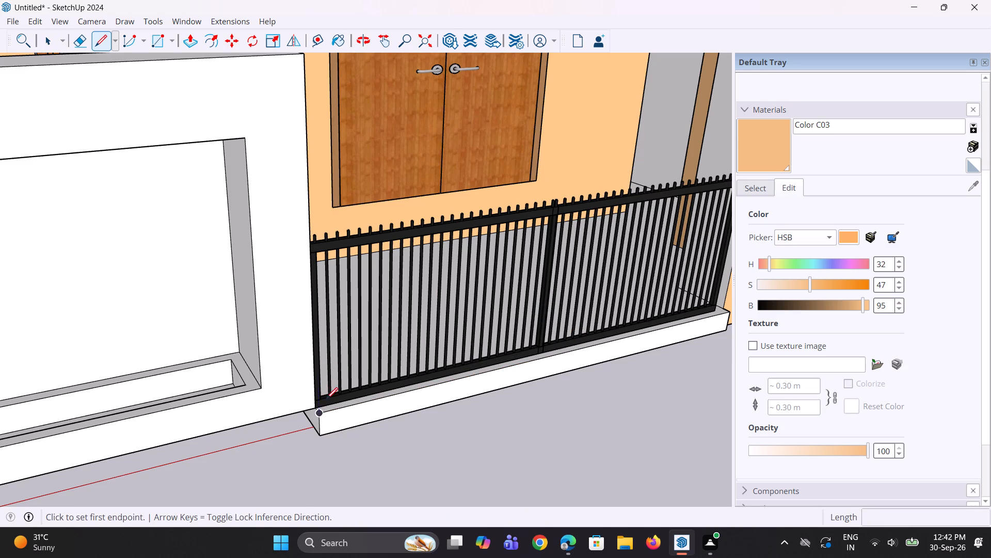
left_click(317, 407)
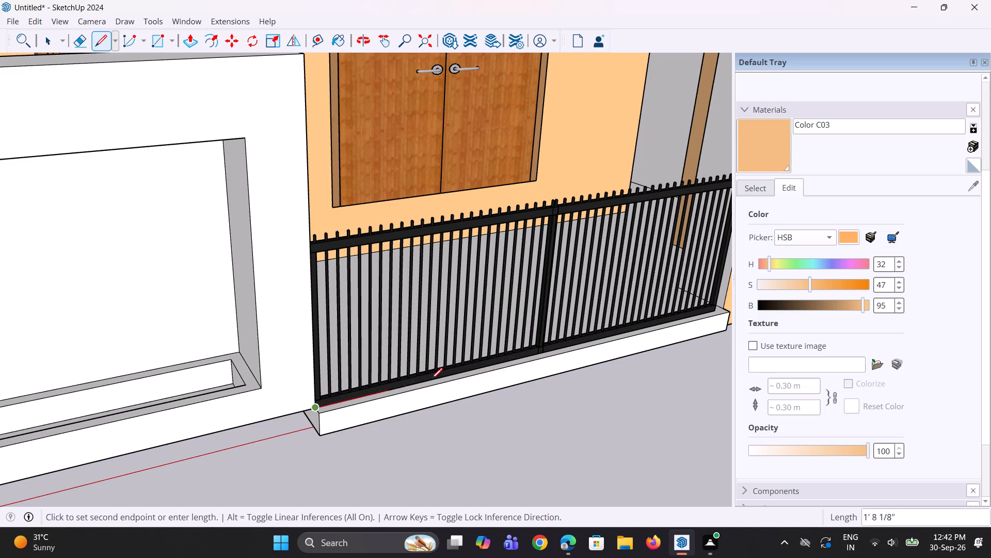
left_click(725, 304)
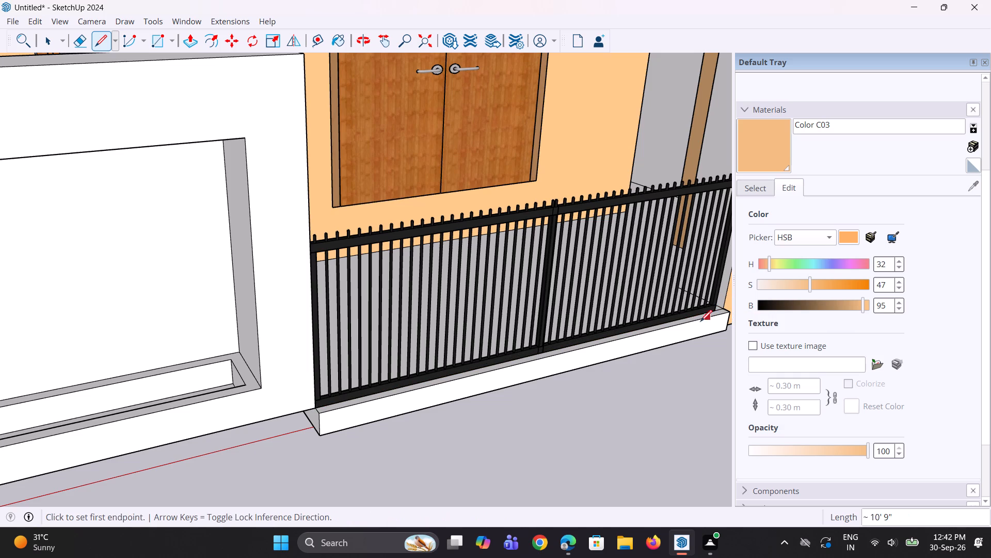
Push/Pull the narrow strip of the step's top in front of the gate upward 1 5/16".
key("p")
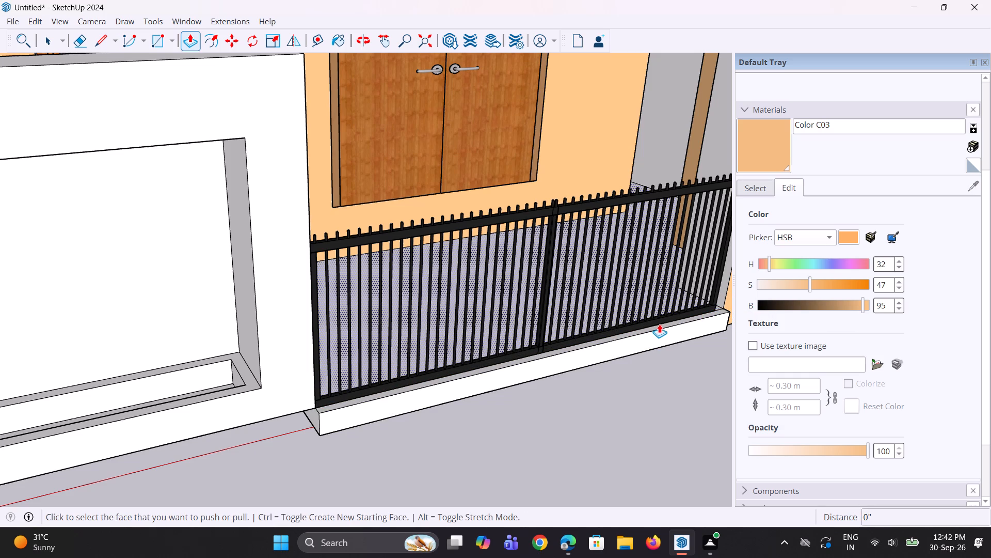
left_click(655, 326)
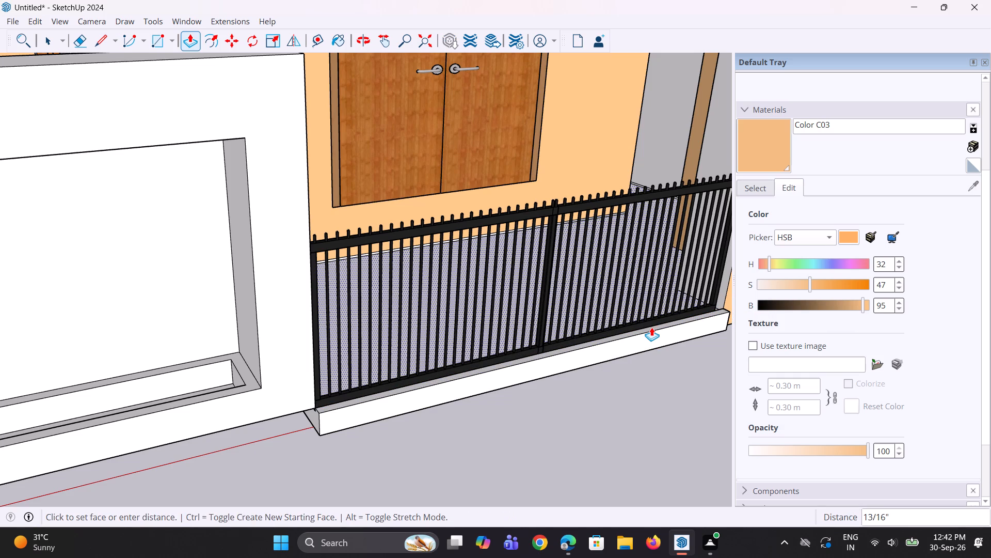
key("Escape")
scroll(522, 338, "up", 4)
left_click(536, 357)
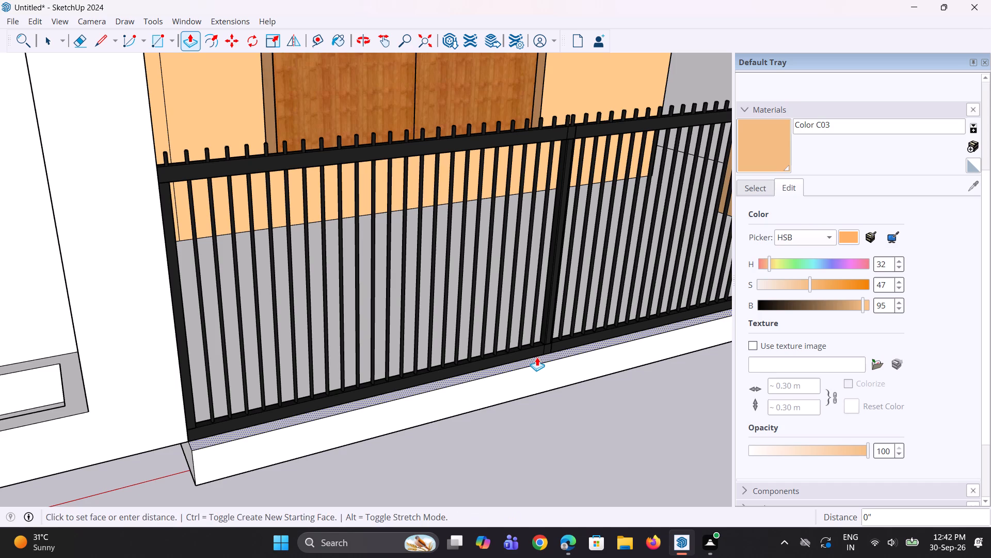
left_click(540, 350)
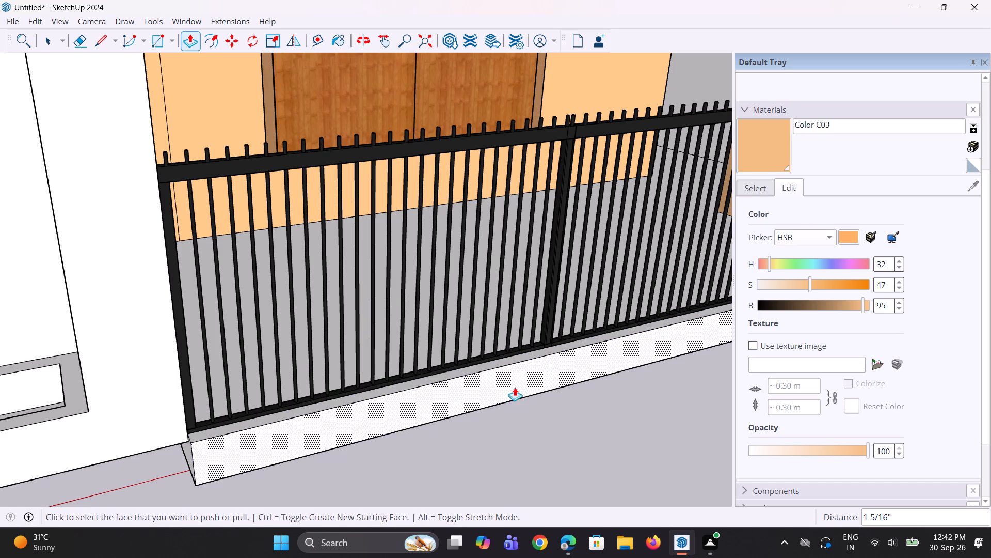
Copy the bottom front edge of the entrance step 5 5/16" up its front face to divide it.
key("space")
key("l")
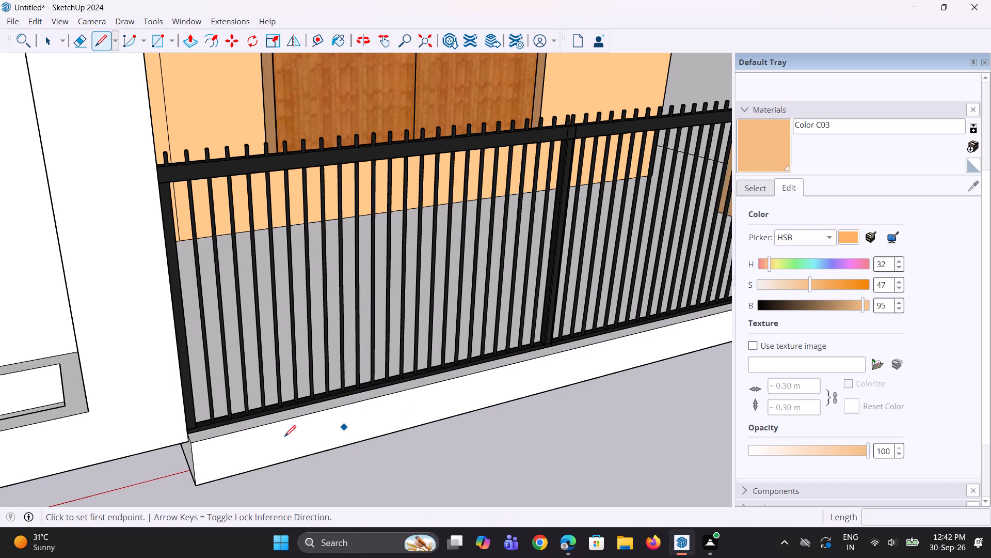
key("space")
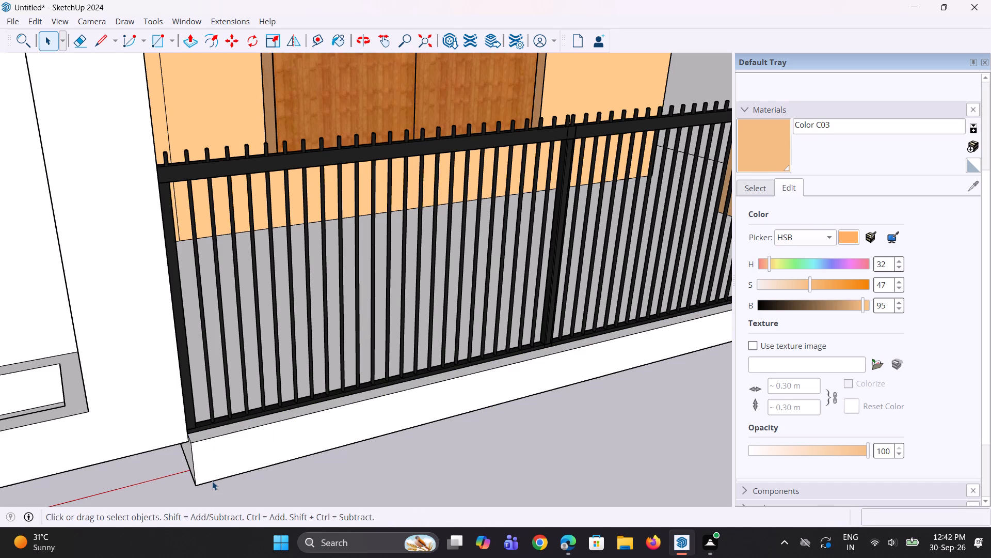
left_click(212, 481)
key("m")
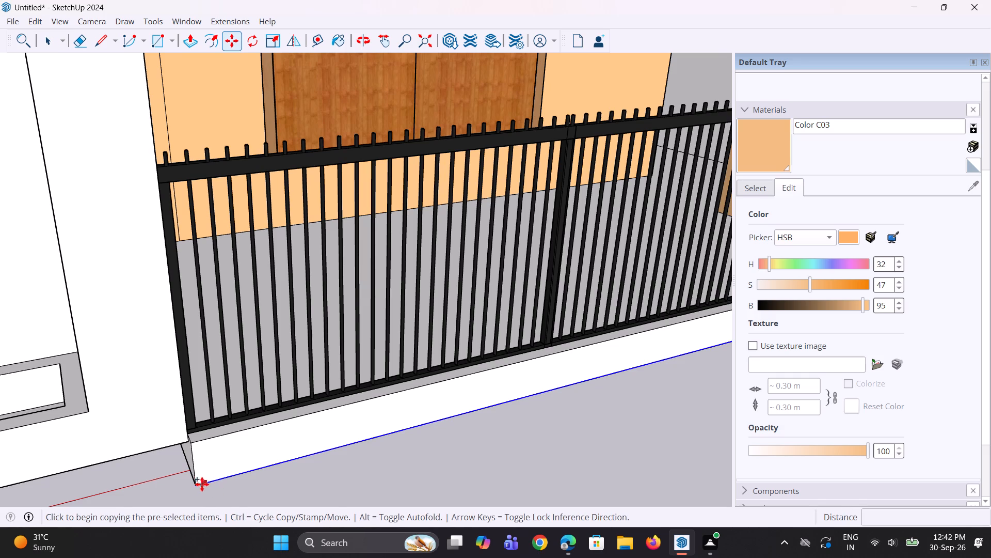
left_click(197, 486)
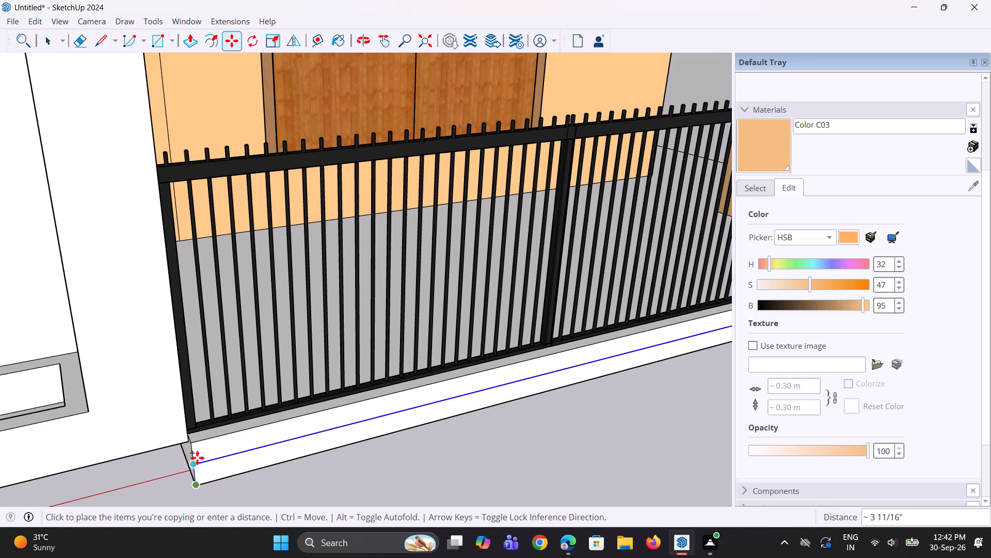
left_click(197, 455)
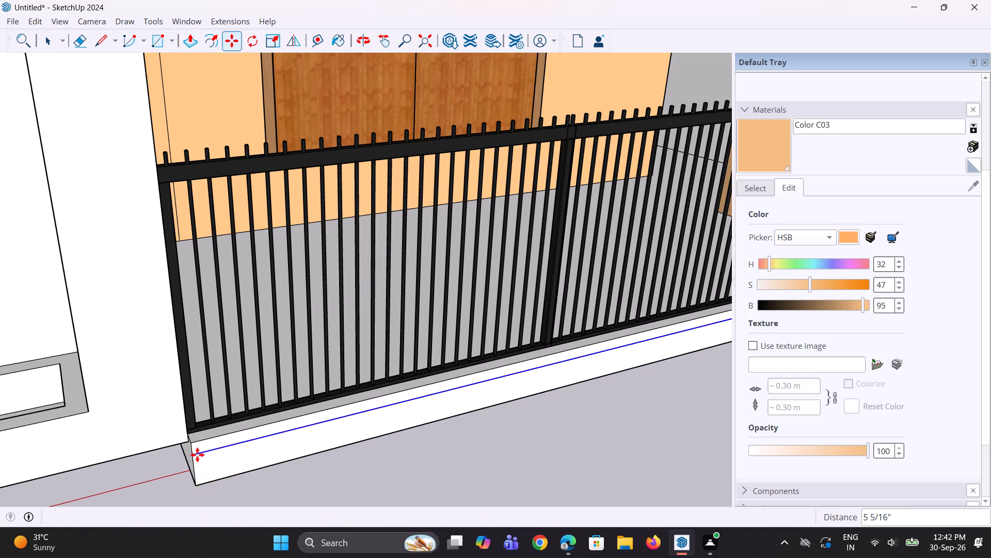
Push/Pull the lower part of the step's front face outward 4 13/16" to form a second tread.
scroll(215, 476, "down", 4)
key("p")
left_click(285, 455)
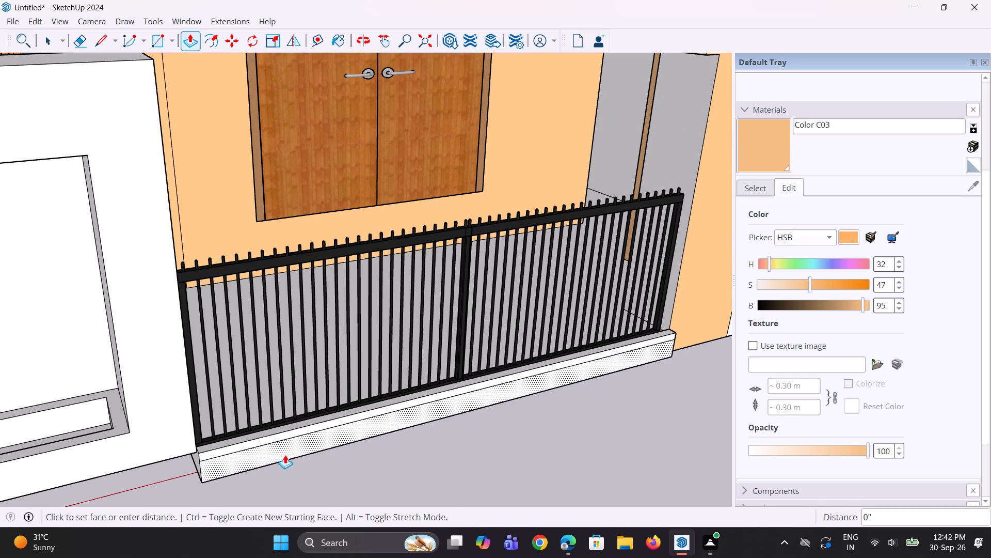
left_click(292, 467)
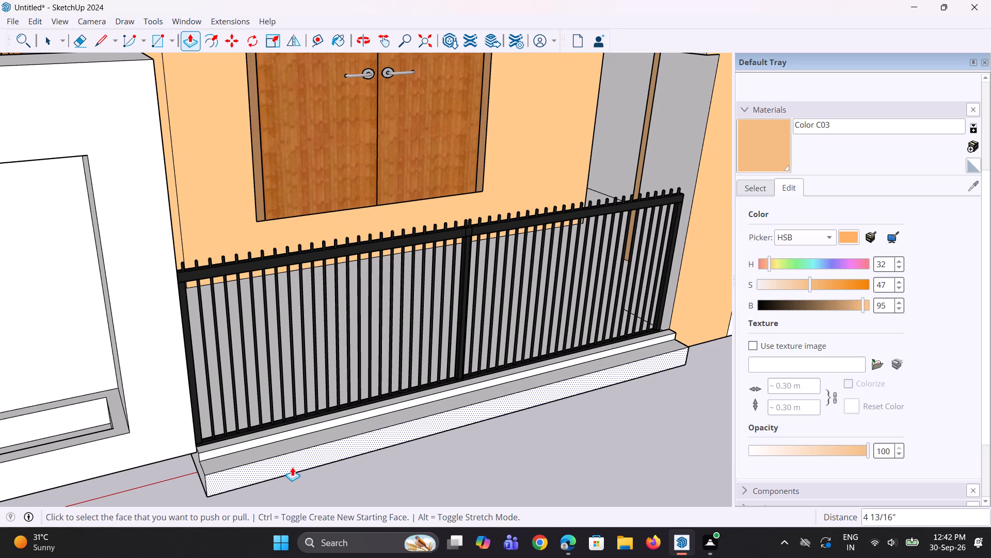
Copy the bottom front edge of the second tread up about 2 11/16" to the midpoint of its front face.
scroll(292, 467, "down", 4)
key("space")
key("space")
scroll(253, 477, "up", 2)
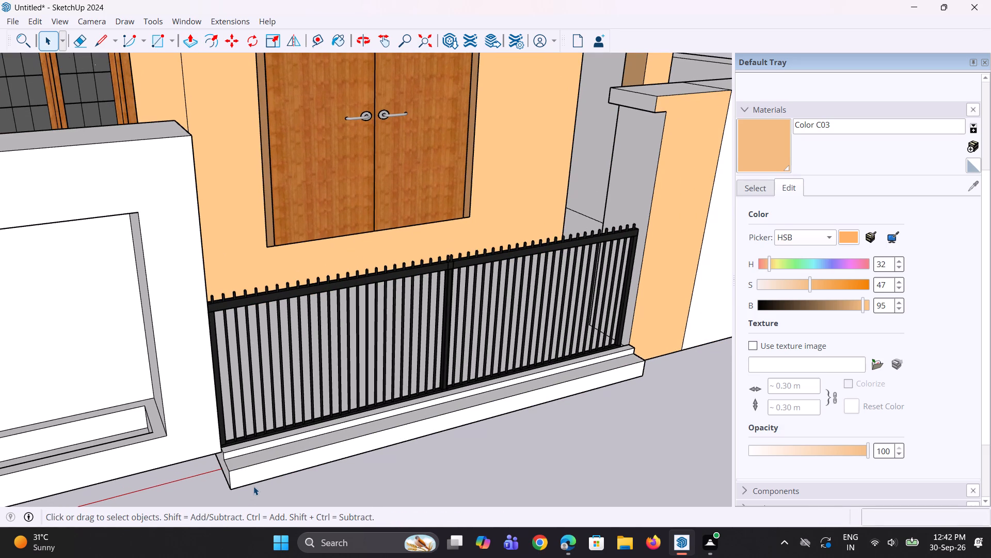
left_click(253, 486)
left_click(257, 485)
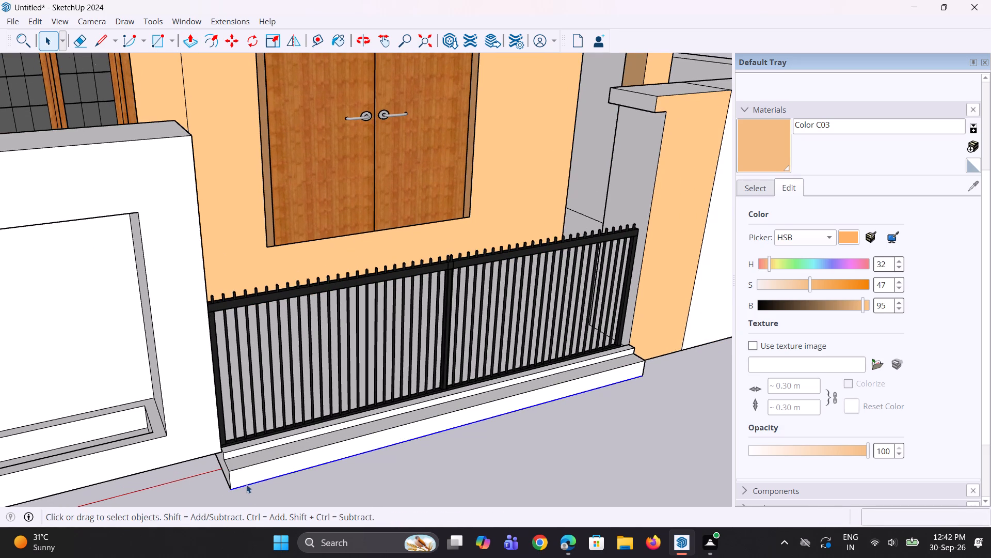
scroll(238, 484, "up", 2)
key("m")
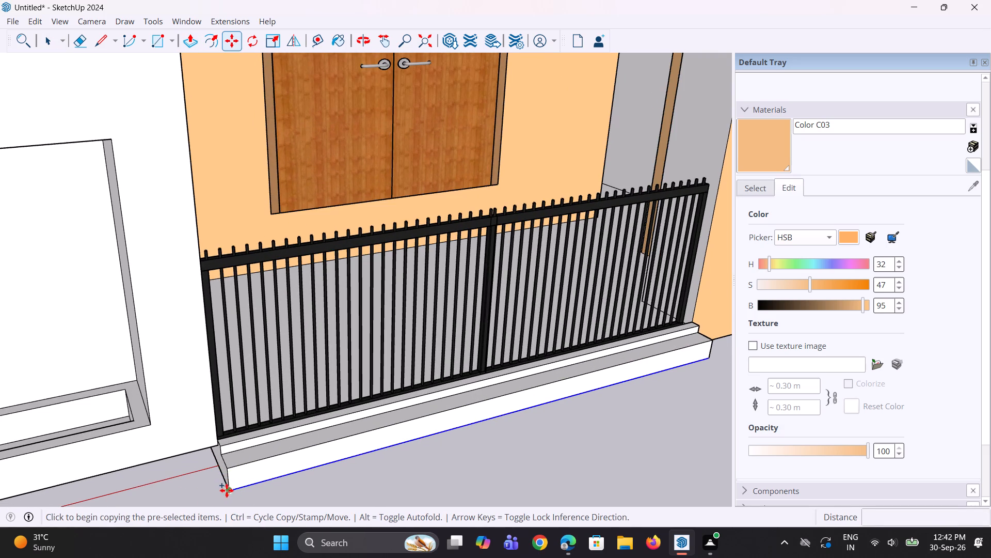
left_click(227, 494)
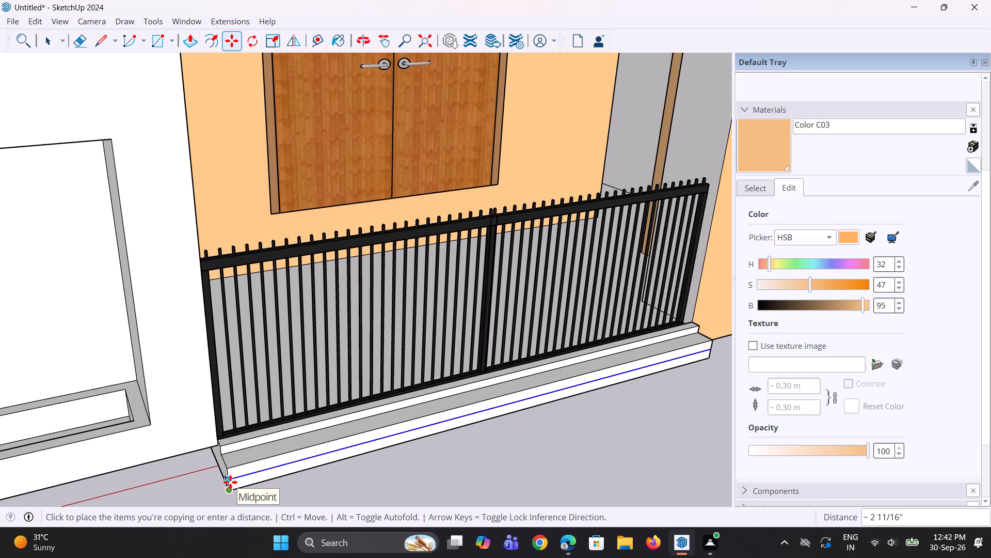
left_click(231, 480)
Push/Pull the lower half of the second tread's front face outward about 4 5/16" to form the lowest tread.
scroll(276, 475, "up", 1)
key("p")
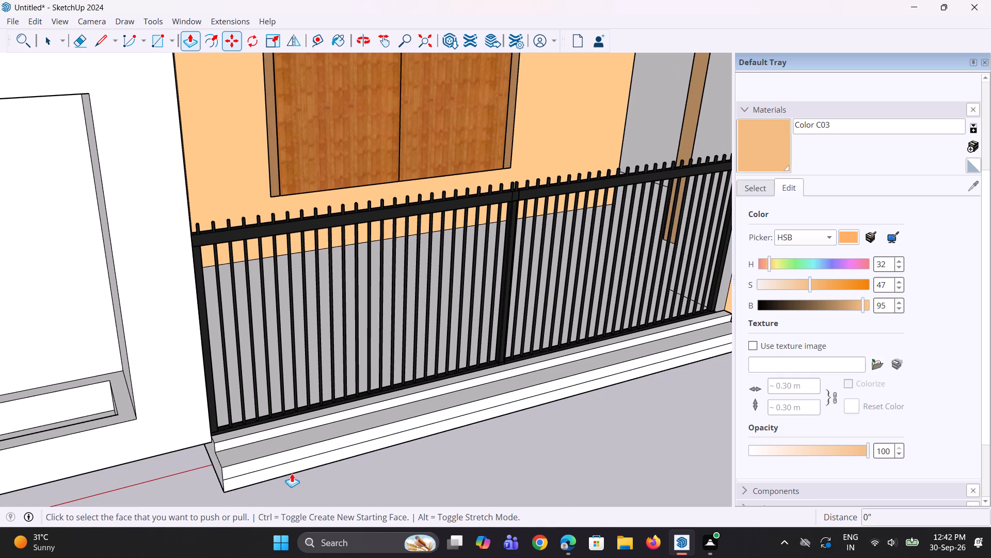
left_click(296, 472)
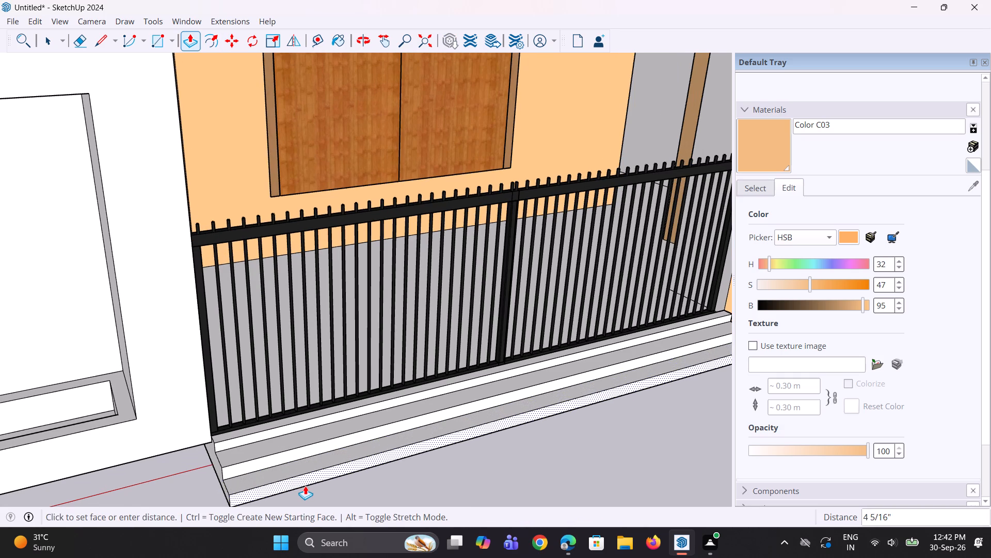
left_click(305, 486)
scroll(273, 450, "down", 6)
key("space")
key("space")
left_click(540, 455)
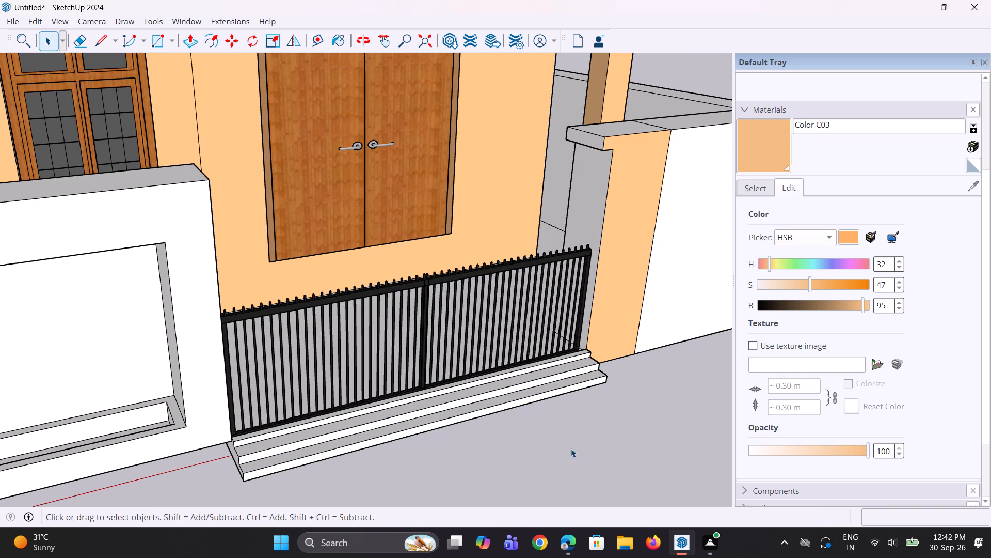
Examine the stepped entrance, gate, boundary wall and house front from several distances and angles.
middle_click_drag(498, 390, 461, 378)
scroll(307, 353, "down", 1)
middle_click_drag(346, 390, 243, 345)
scroll(255, 359, "up", 1)
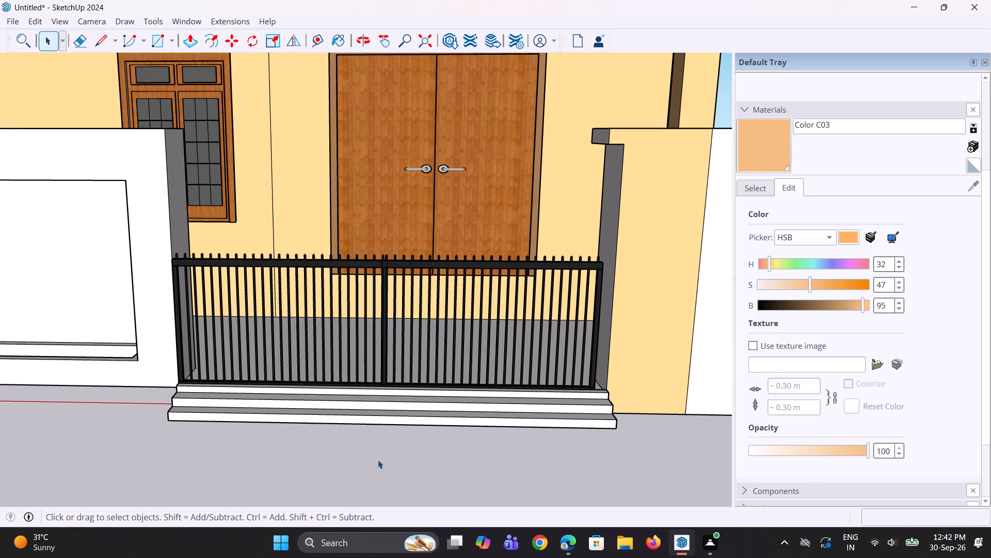
scroll(440, 436, "down", 3)
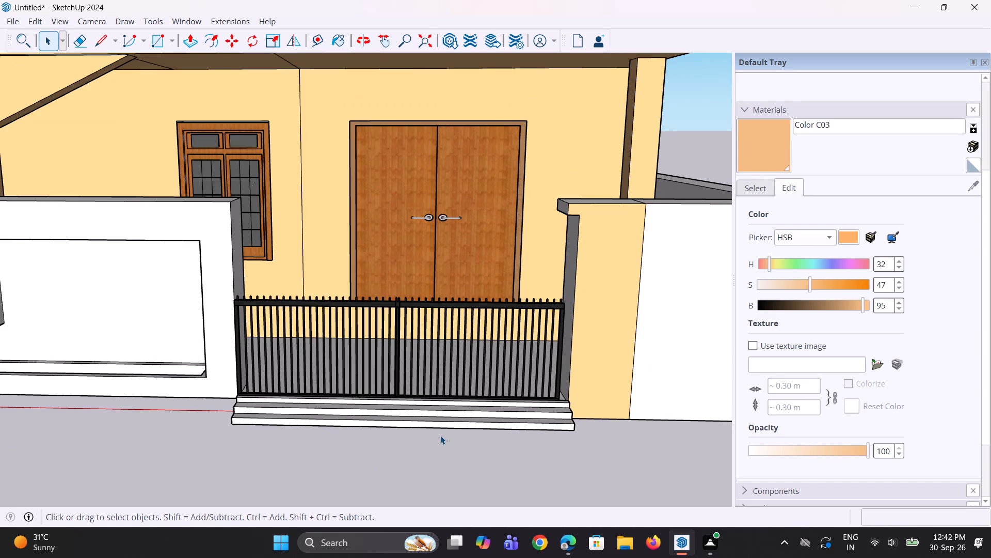
scroll(395, 438, "down", 4)
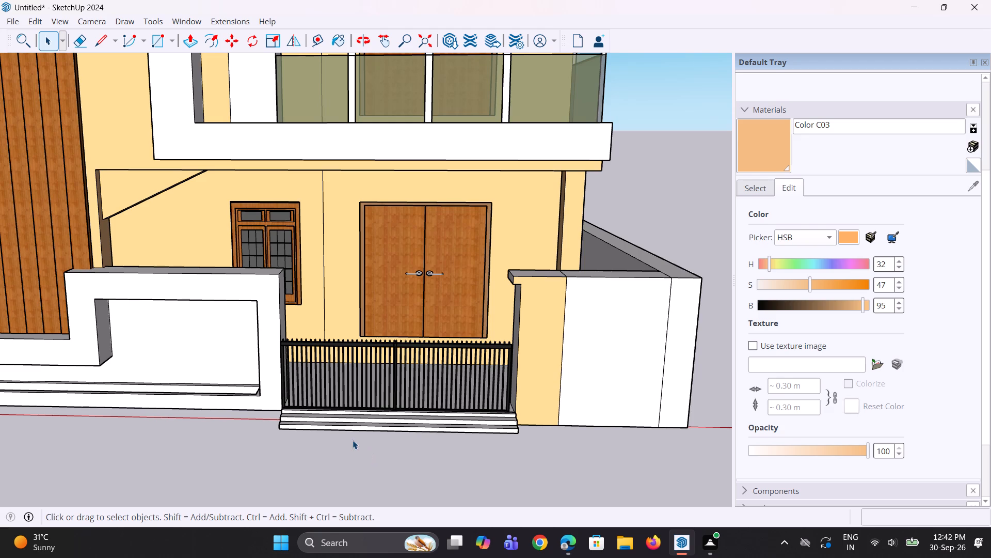
scroll(354, 437, "down", 3)
middle_click_drag(378, 417, 401, 405)
scroll(382, 407, "up", 2)
scroll(379, 408, "down", 2)
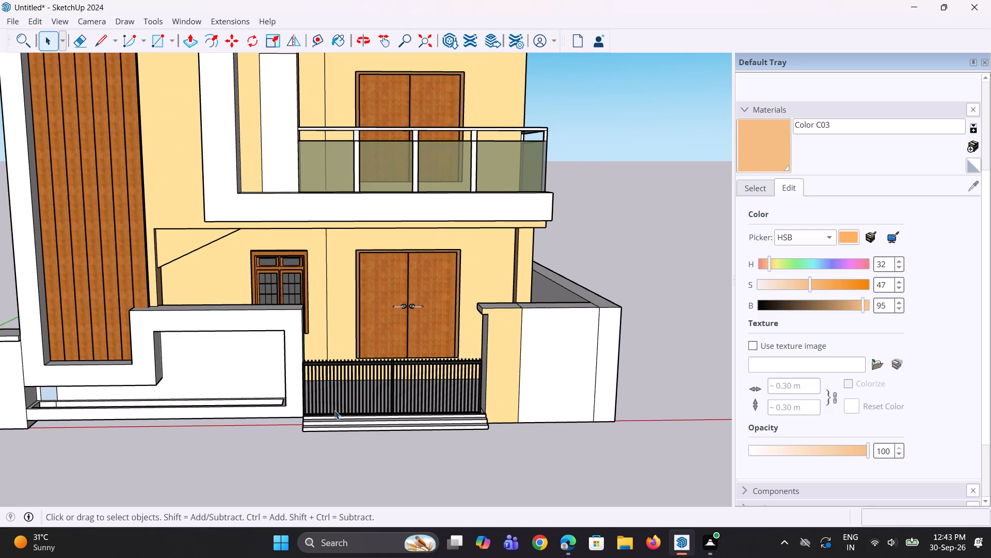
middle_click_drag(309, 415, 308, 395)
middle_click_drag(144, 425, 182, 491)
scroll(252, 401, "up", 2)
middle_click_drag(223, 400, 223, 436)
scroll(233, 396, "down", 3)
middle_click_drag(227, 395, 259, 360)
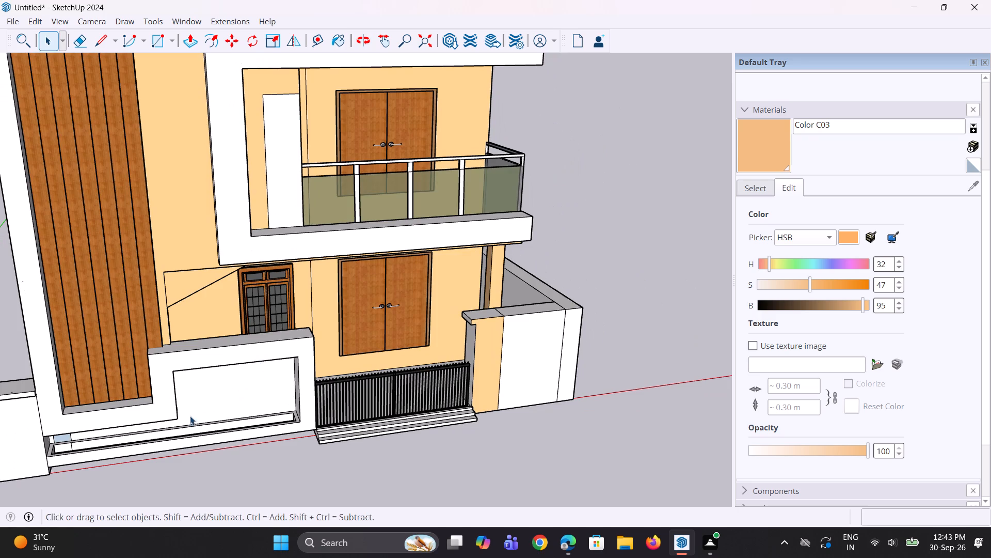
middle_click_drag(89, 464, 89, 444)
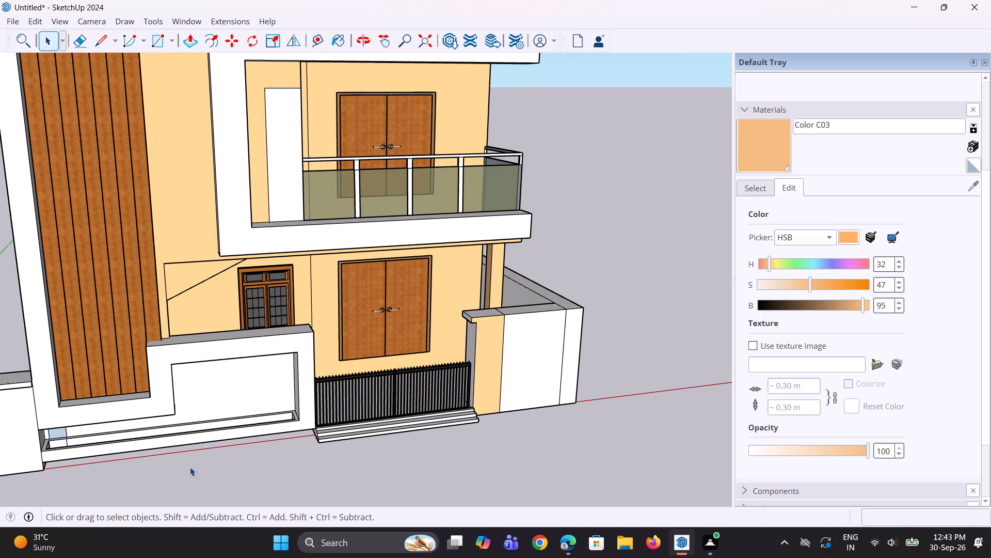
Examine the stepped entrance, gate, boundary wall and house front from below, close up and from farther away.
middle_click_drag(292, 440, 319, 429)
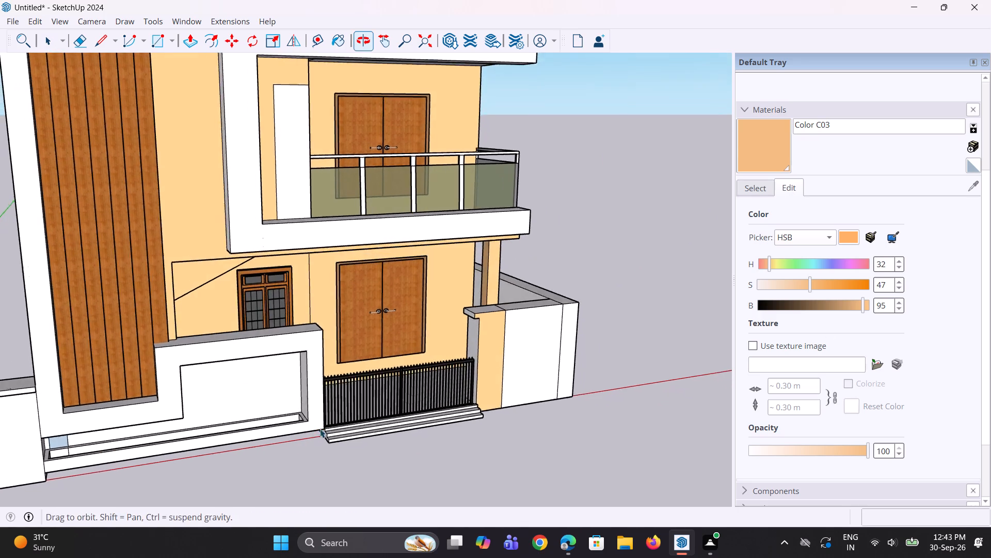
scroll(322, 443, "up", 4)
middle_click_drag(330, 450, 373, 420)
scroll(373, 420, "up", 3)
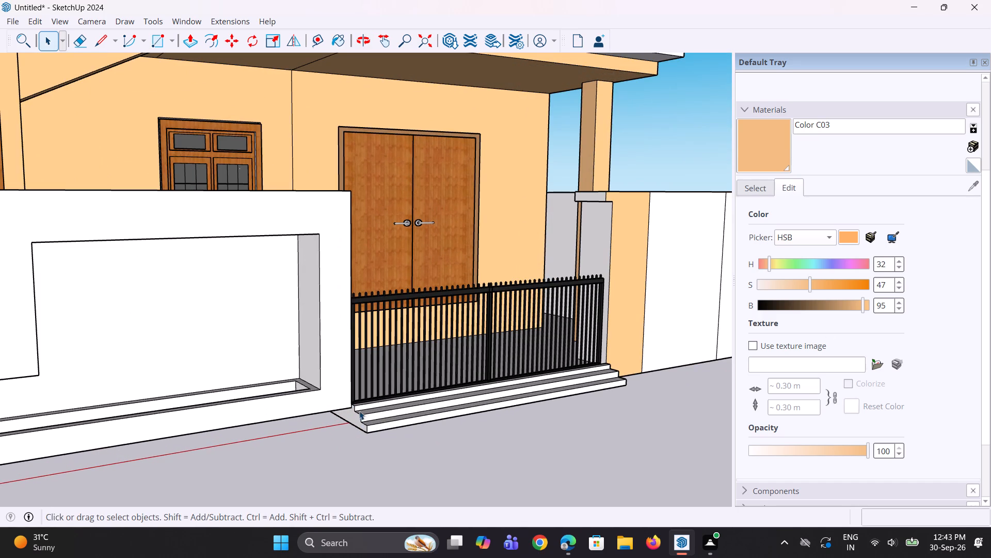
middle_click_drag(353, 429, 337, 252)
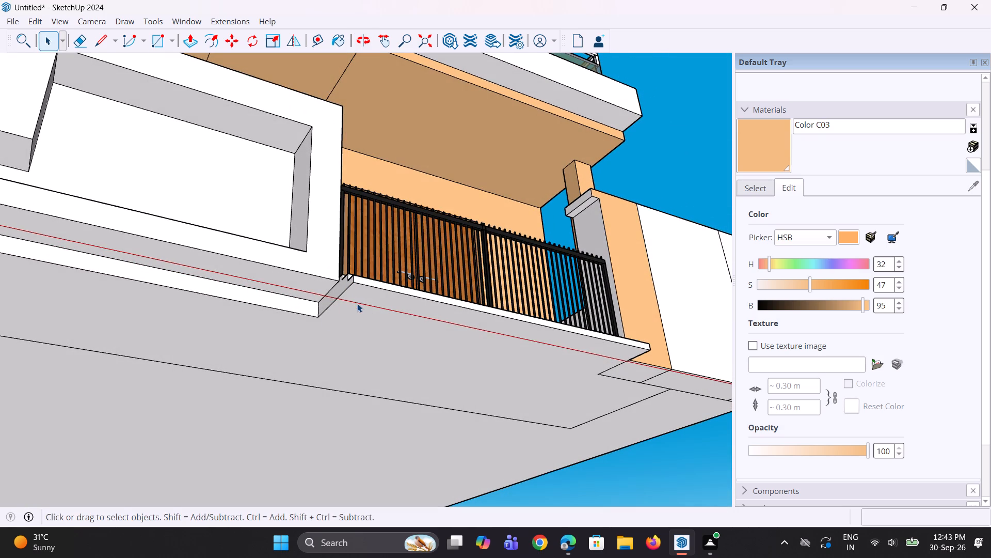
middle_click_drag(357, 307, 350, 358)
scroll(356, 343, "down", 6)
middle_click_drag(355, 341, 318, 455)
scroll(322, 416, "up", 2)
middle_click_drag(323, 418, 276, 458)
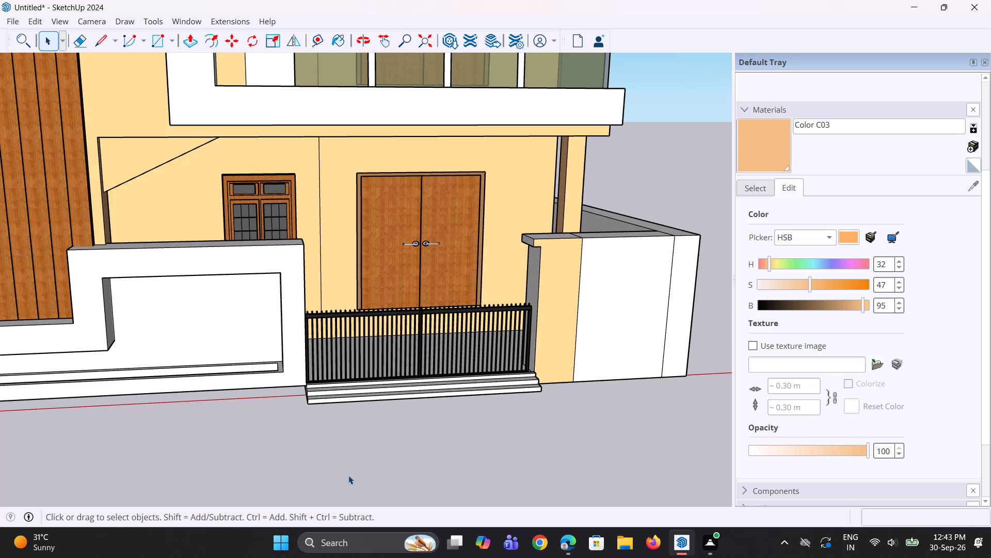
scroll(404, 430, "down", 4)
middle_click_drag(404, 428, 390, 426)
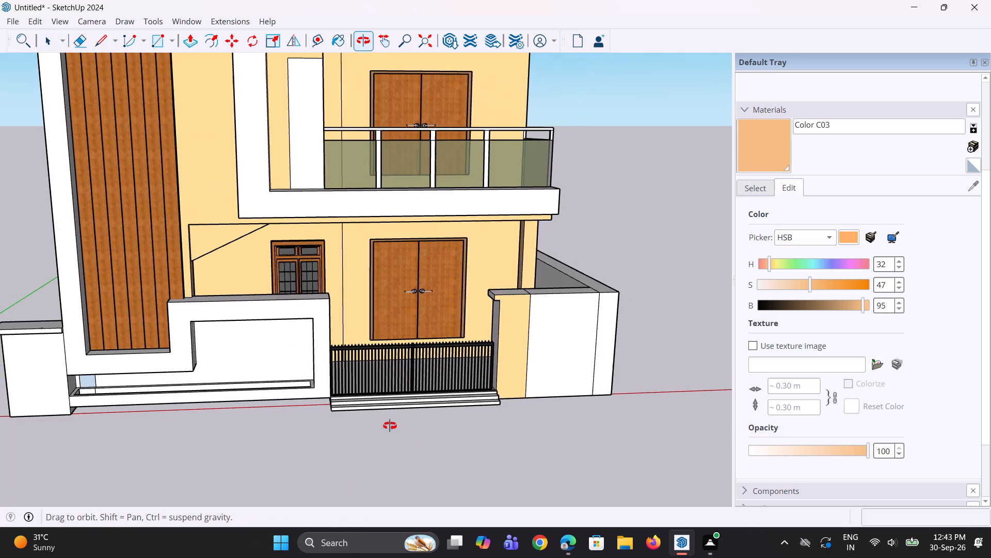
middle_click_drag(390, 426, 388, 426)
scroll(388, 424, "down", 3)
middle_click_drag(388, 424, 383, 408)
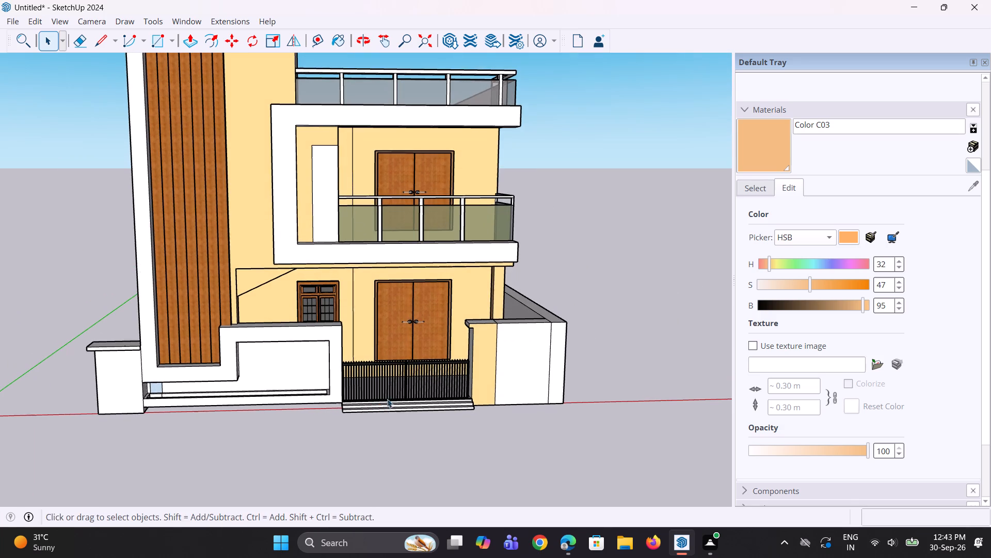
Paint the ground-floor front wall beside the entrance door with Color C03 and set the new colour's saturation to 43.
left_click(759, 194)
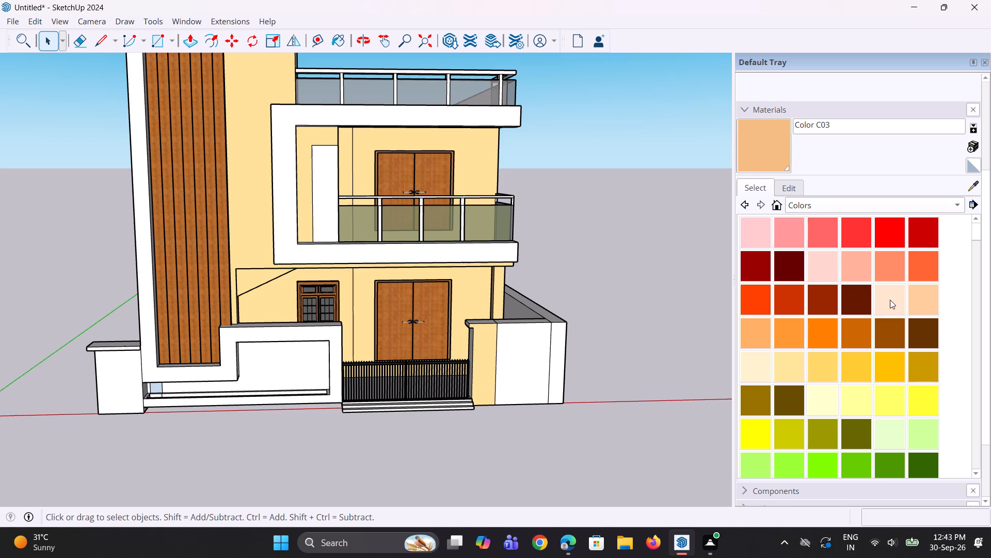
left_click(766, 335)
left_click(483, 302)
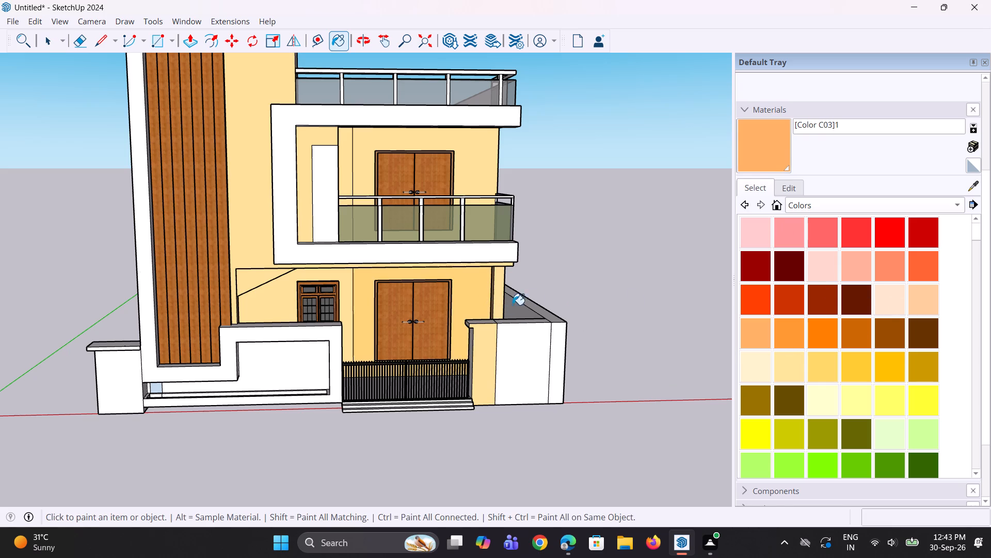
left_click(785, 193)
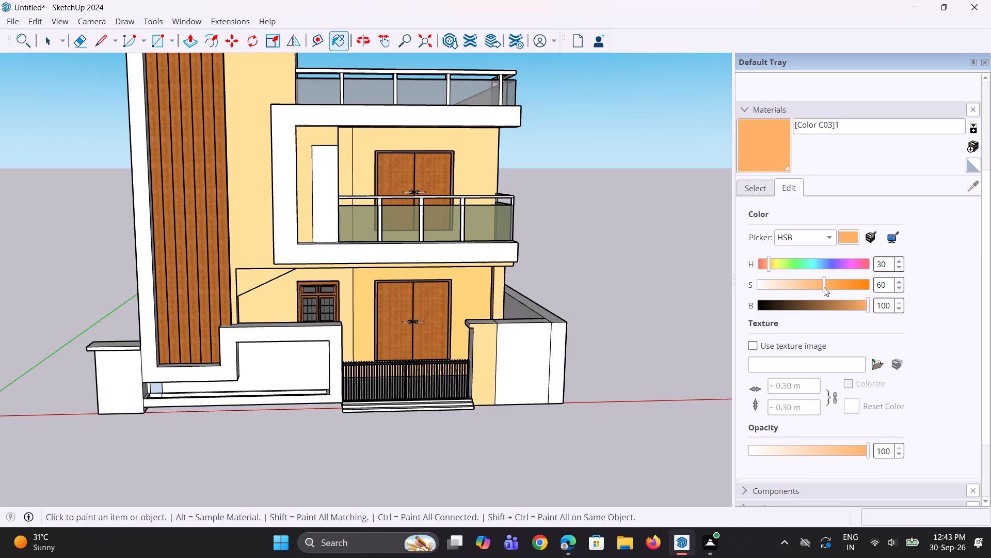
left_click_drag(825, 286, 806, 288)
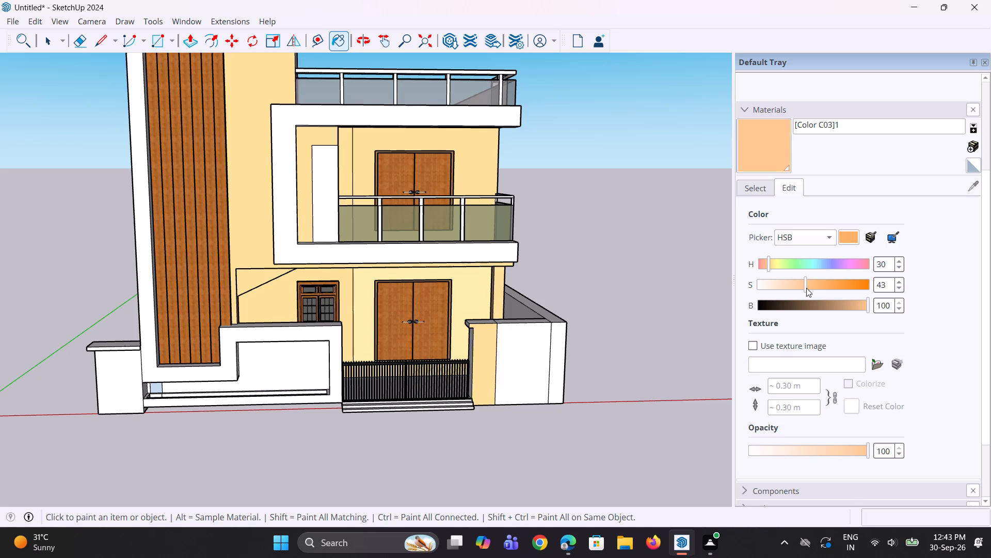
Paint the remaining front walls on both floors, the slab edge under the balcony and the porch column with the lightened Color C03.
left_click(342, 307)
scroll(293, 303, "up", 1)
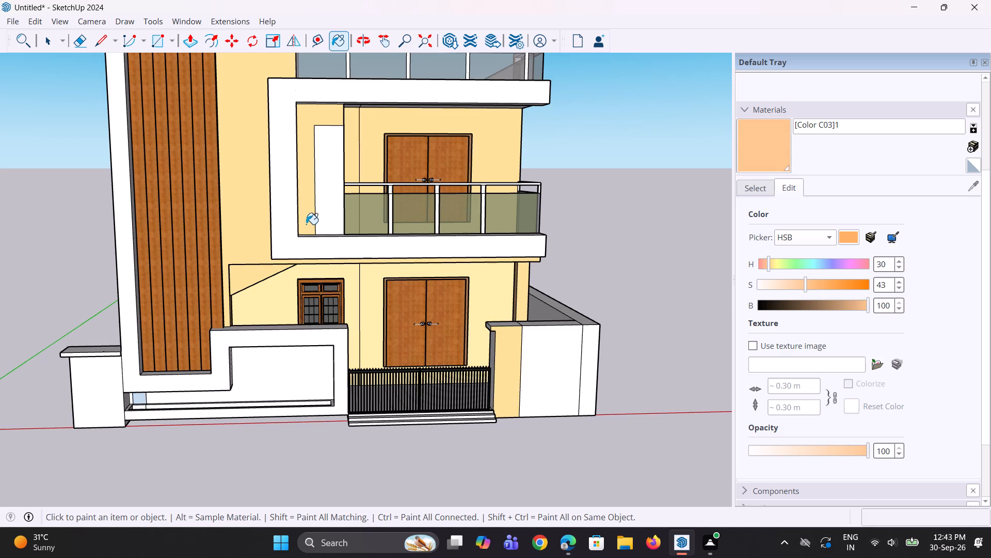
left_click(306, 224)
left_click(354, 169)
left_click(366, 160)
scroll(370, 244, "down", 3)
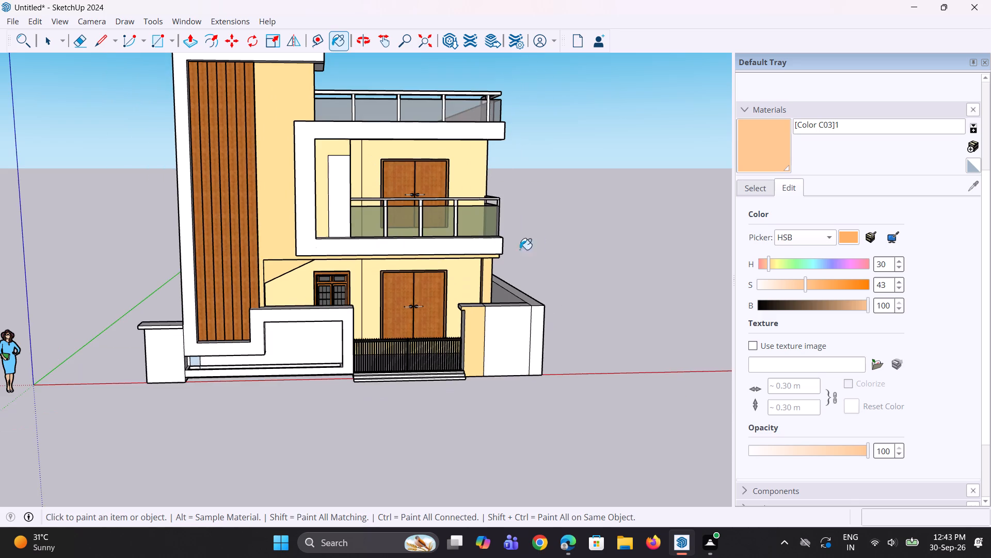
middle_click_drag(502, 258, 495, 214)
scroll(489, 243, "up", 2)
left_click(490, 254)
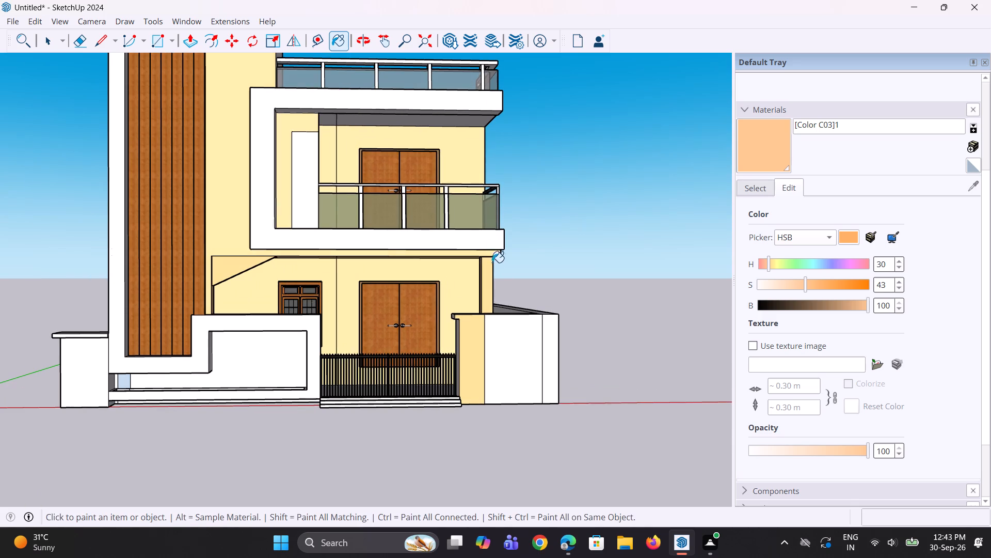
left_click(489, 278)
Paint the house's side wall above the boundary wall, its floor band and the boundary wall's outer side with the lightened Color C03.
scroll(487, 281, "down", 1)
scroll(267, 319, "up", 2)
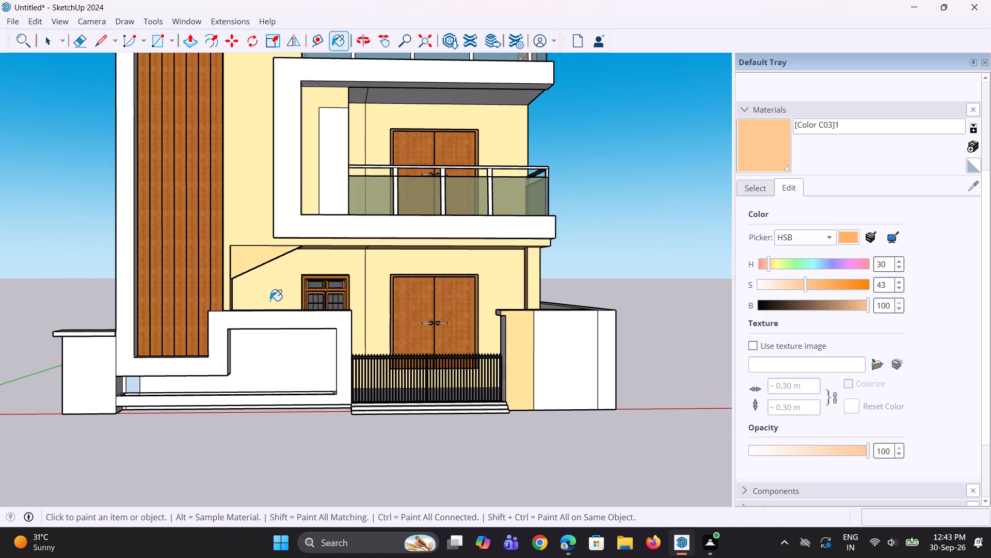
scroll(270, 301, "down", 3)
middle_click_drag(261, 285, 247, 285)
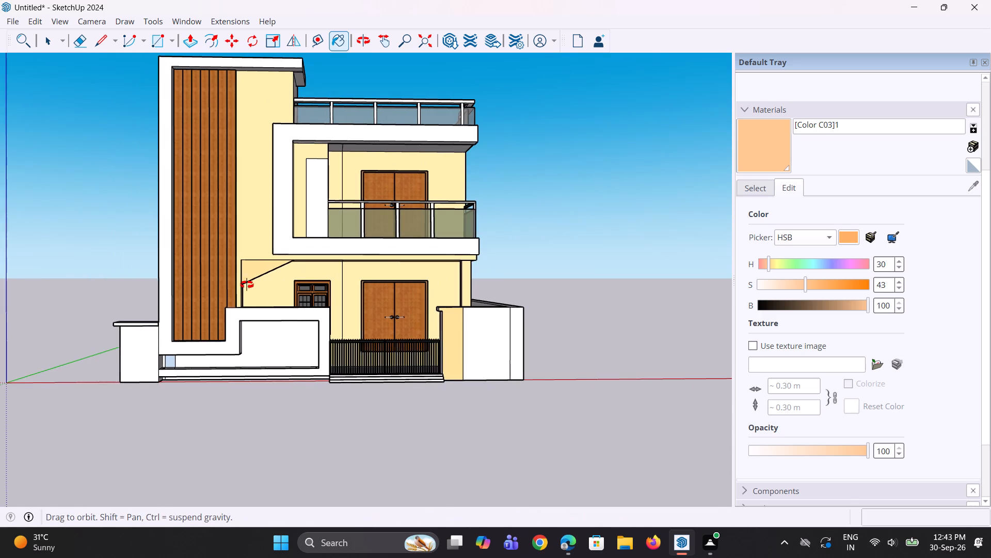
middle_click_drag(247, 285, 216, 303)
scroll(286, 247, "up", 2)
scroll(287, 245, "down", 3)
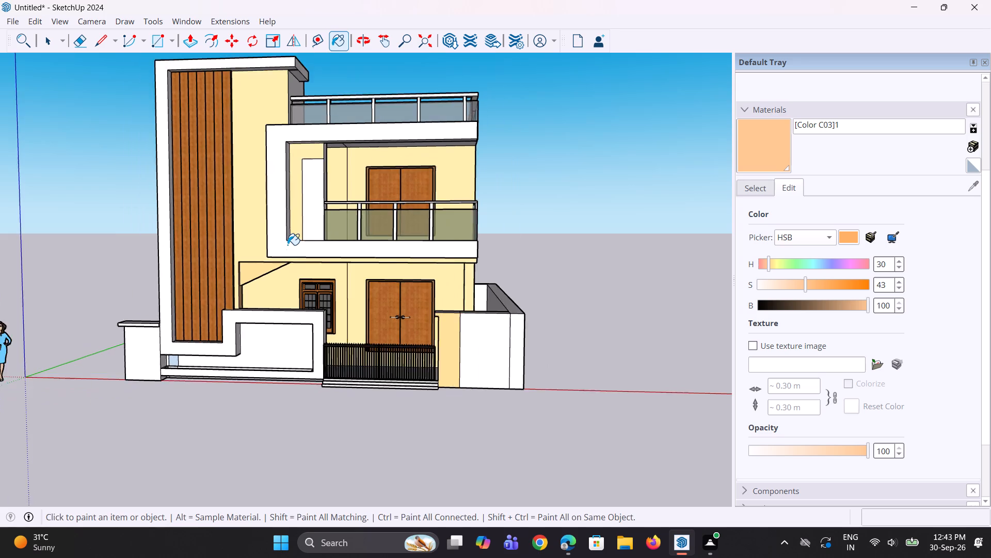
middle_click_drag(305, 253, 269, 249)
middle_click_drag(291, 290, 252, 282)
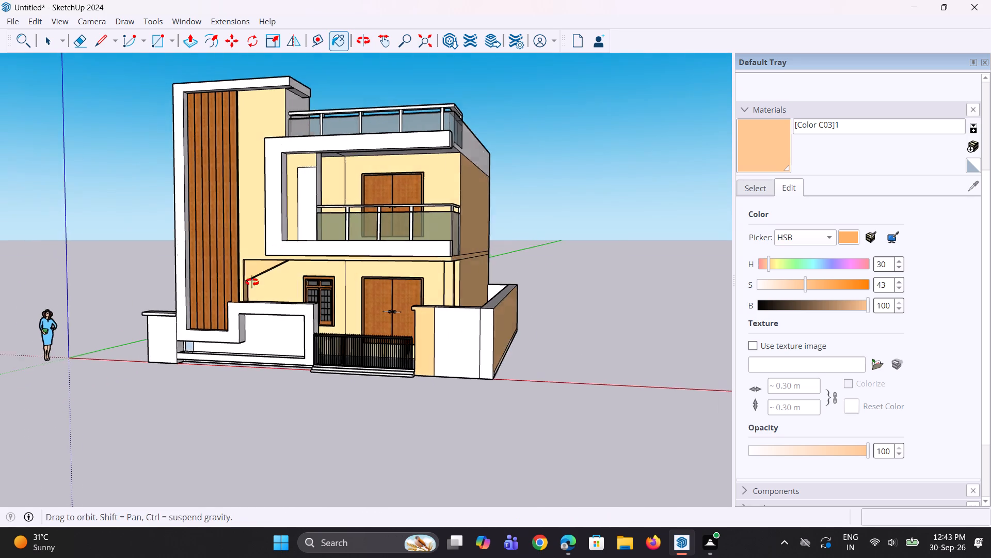
middle_click_drag(252, 282, 246, 280)
left_click(464, 231)
left_click(475, 274)
left_click(497, 322)
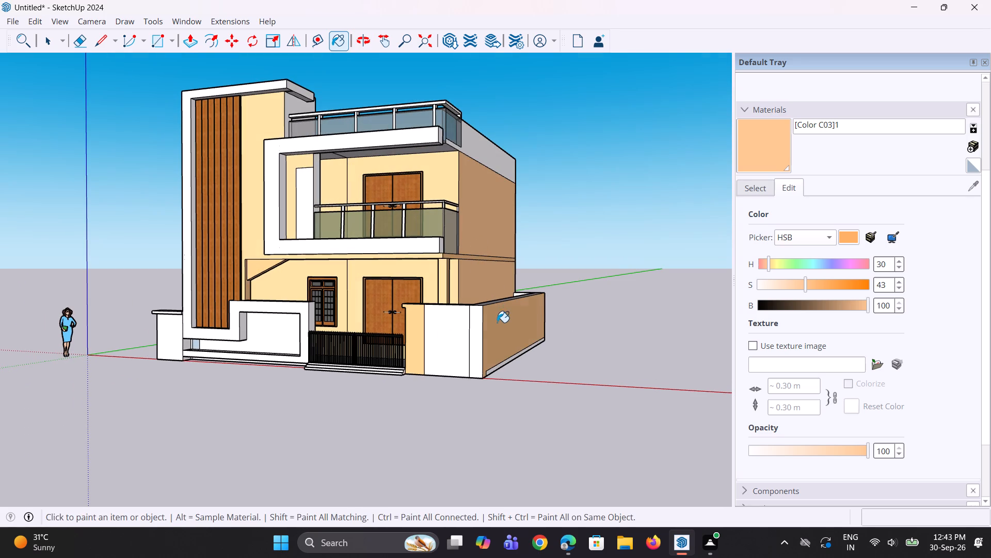
Paint the front boundary wall's coloured strip beside the gate with the lightened Color C03.
middle_click_drag(446, 339, 478, 349)
middle_click_drag(441, 305, 535, 339)
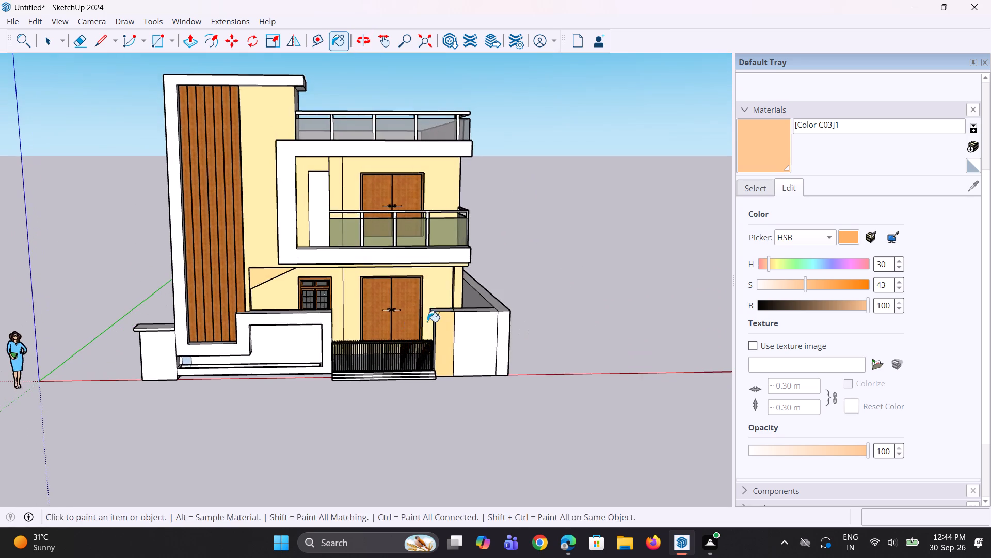
middle_click_drag(376, 336, 406, 327)
scroll(445, 333, "up", 2)
left_click(453, 328)
scroll(442, 355, "down", 3)
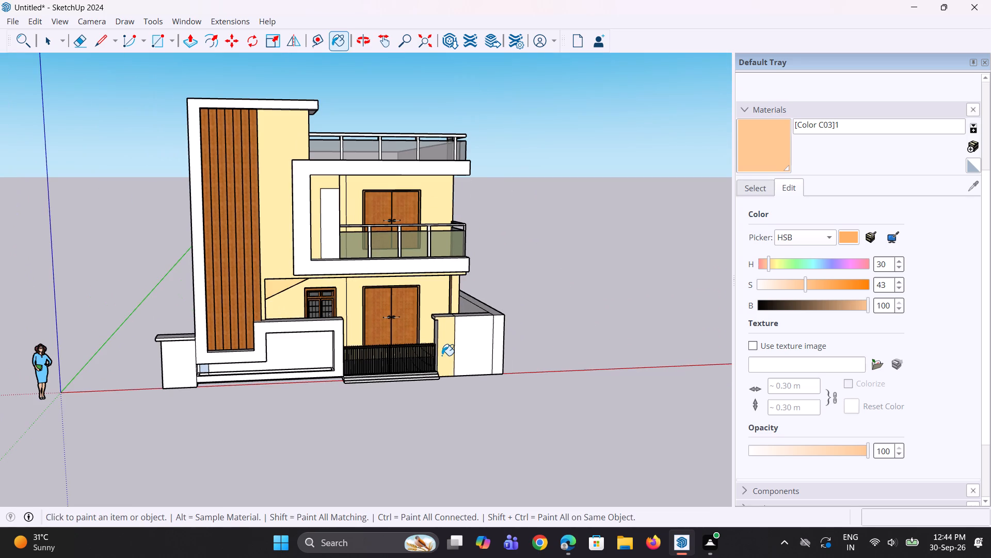
Paint the stair-tower side of the house, including its tower, parapet and both storeys, with the lightened Color C03.
middle_click_drag(442, 355, 439, 332)
scroll(439, 332, "down", 3)
middle_click_drag(402, 331, 430, 326)
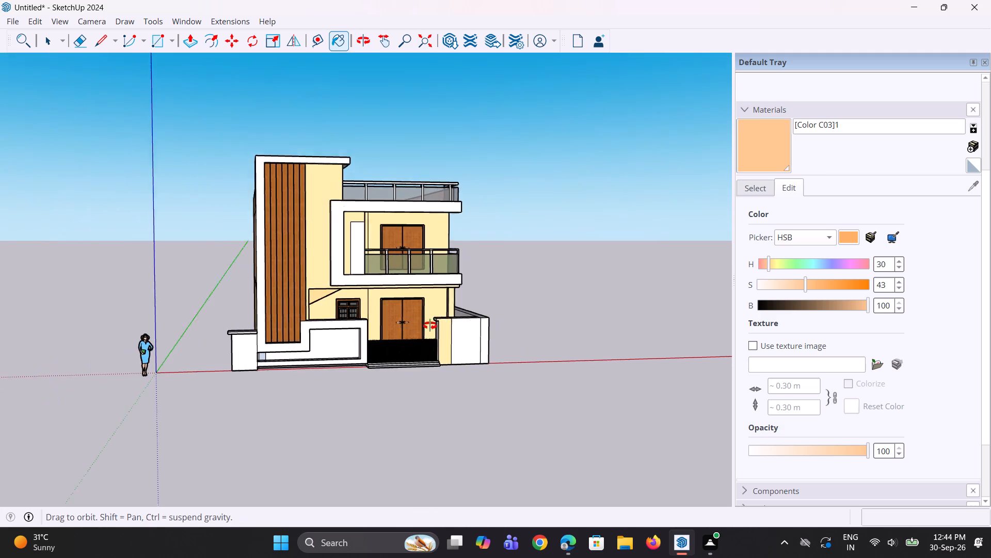
middle_click_drag(430, 326, 627, 319)
left_click(297, 249)
left_click(301, 181)
left_click(258, 194)
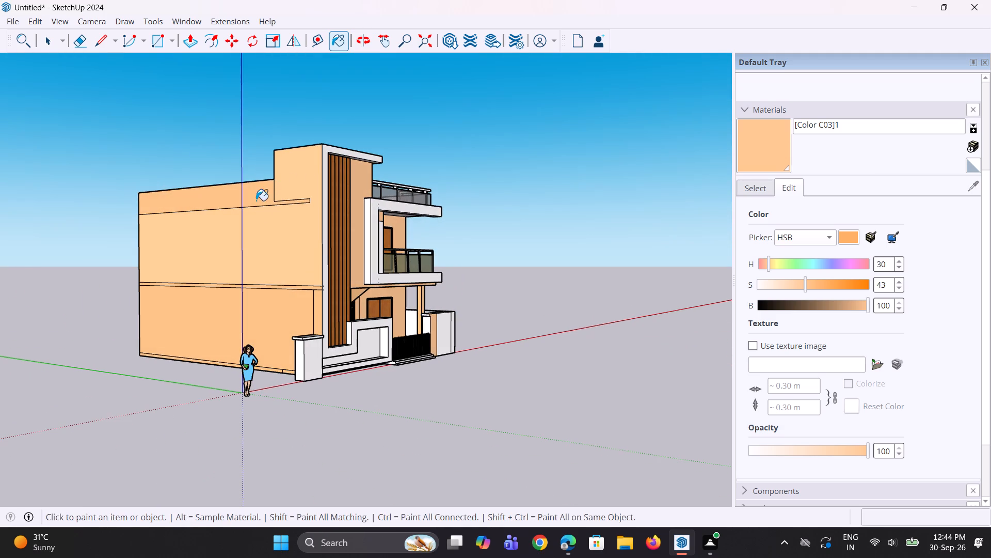
left_click(264, 303)
scroll(312, 335, "up", 1)
left_click(316, 315)
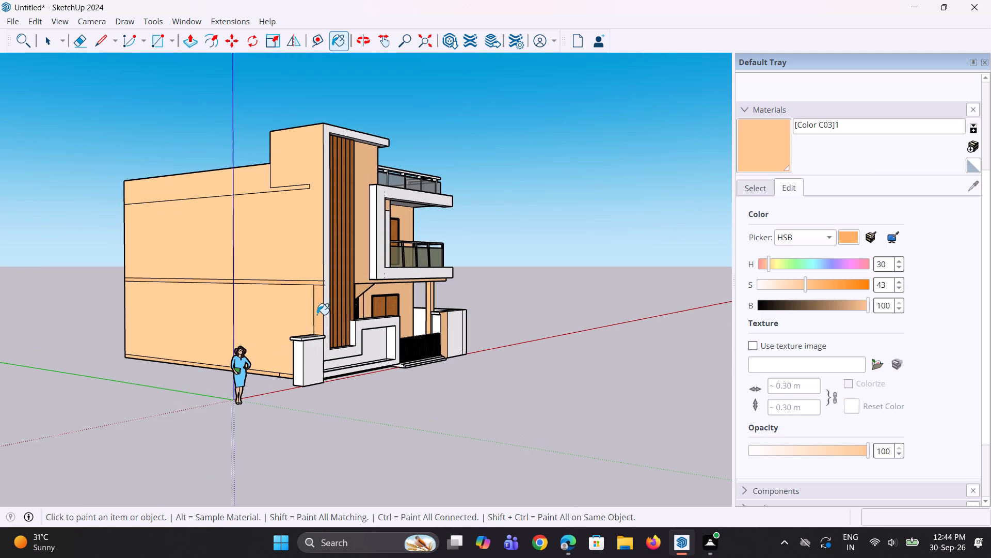
Paint the leftover floor band, parapet pieces and base strips on the stair-tower side with the lightened Color C03.
scroll(314, 295, "up", 3)
left_click(315, 281)
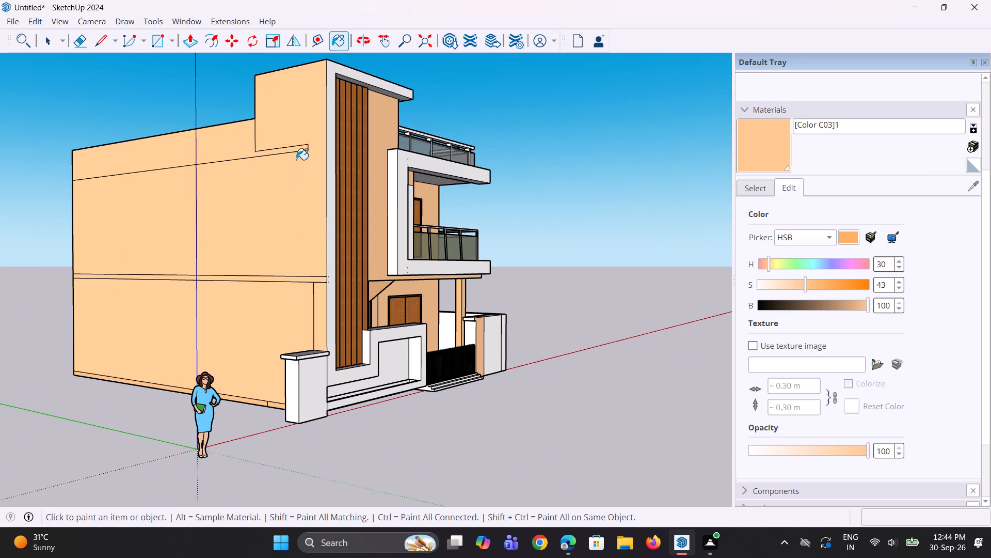
left_click(295, 149)
left_click(238, 143)
scroll(242, 397, "up", 2)
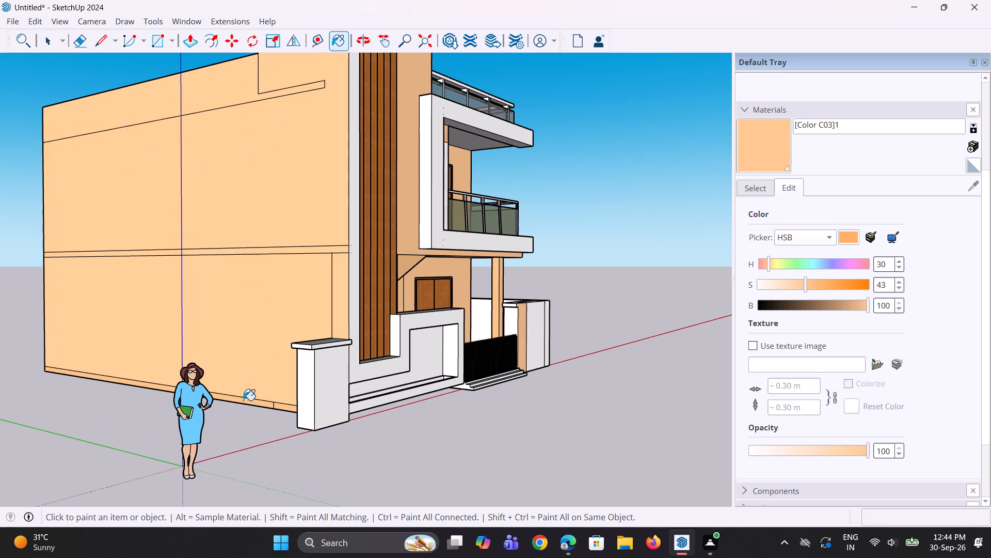
left_click(247, 405)
left_click(255, 401)
left_click(278, 407)
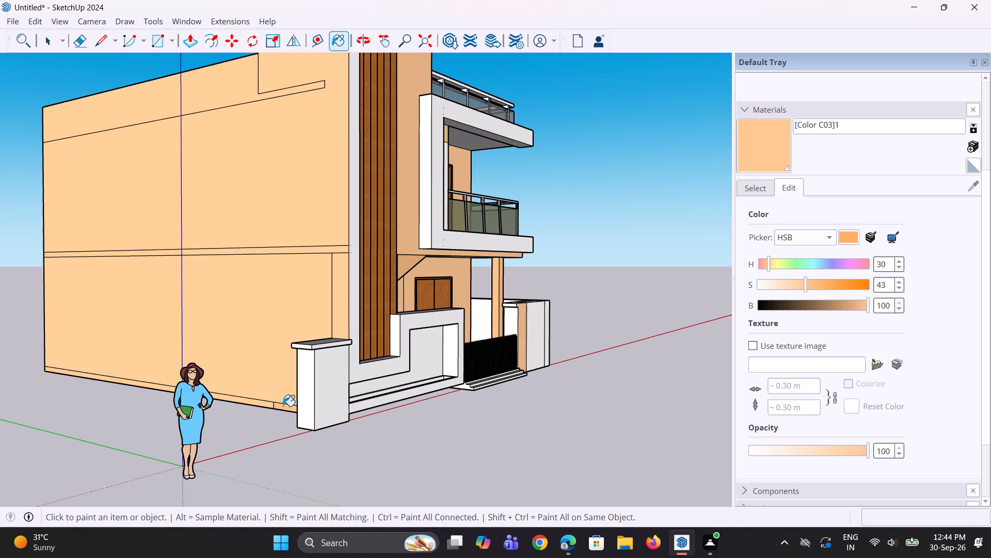
left_click(284, 406)
Paint the rear walls, rear parapet, floor band and the rear end of the boundary wall with the lightened Color C03.
scroll(285, 406, "down", 4)
middle_click_drag(200, 352, 773, 349)
left_click_drag(336, 373, 335, 367)
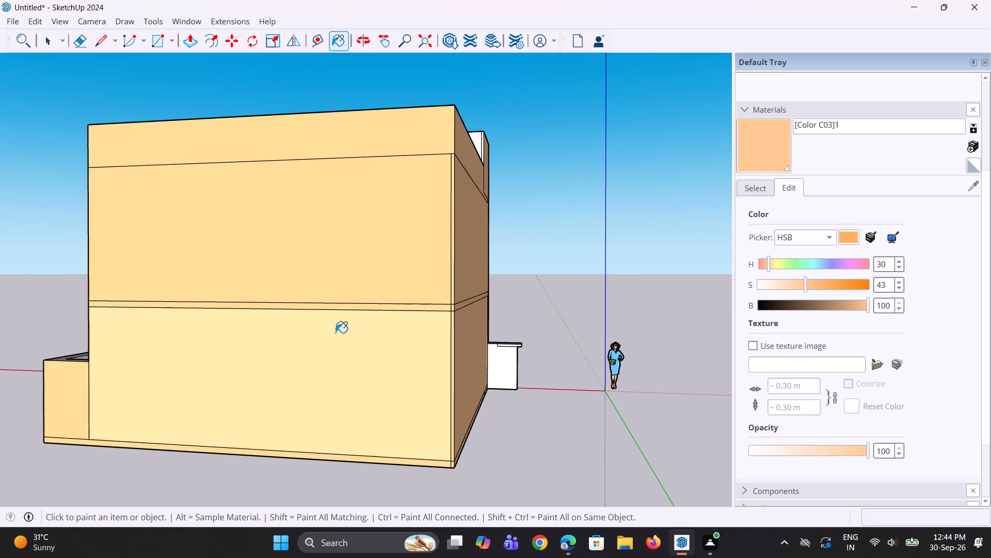
left_click(335, 261)
left_click(391, 138)
middle_click_drag(274, 300, 528, 309)
left_click(430, 337)
left_click(432, 289)
left_click(375, 426)
left_click(434, 432)
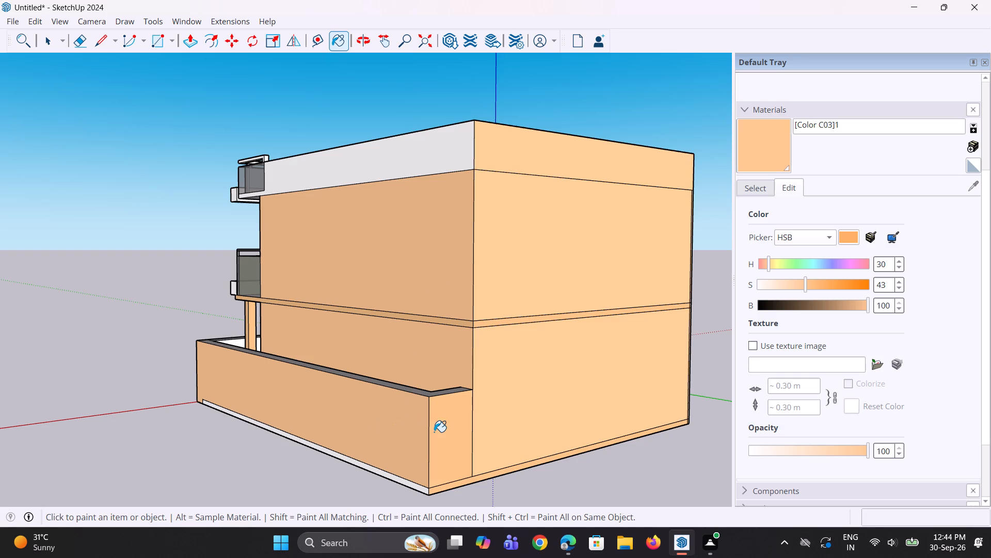
Paint the base strips along the rear wall and the outer side of the boundary wall with the lightened Color C03.
scroll(405, 419, "down", 6)
scroll(442, 455, "up", 4)
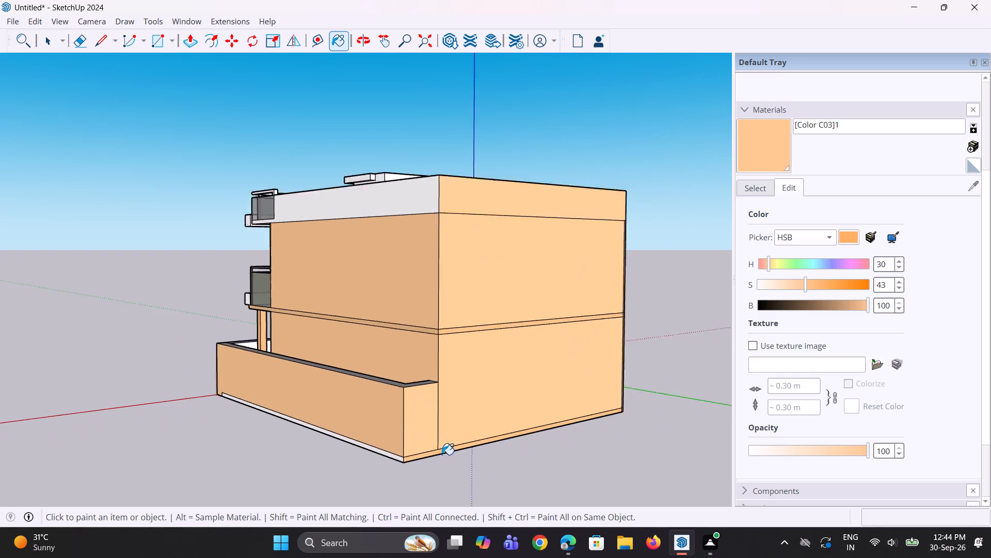
scroll(442, 455, "up", 1)
left_click(445, 450)
scroll(347, 462, "up", 2)
left_click(372, 447)
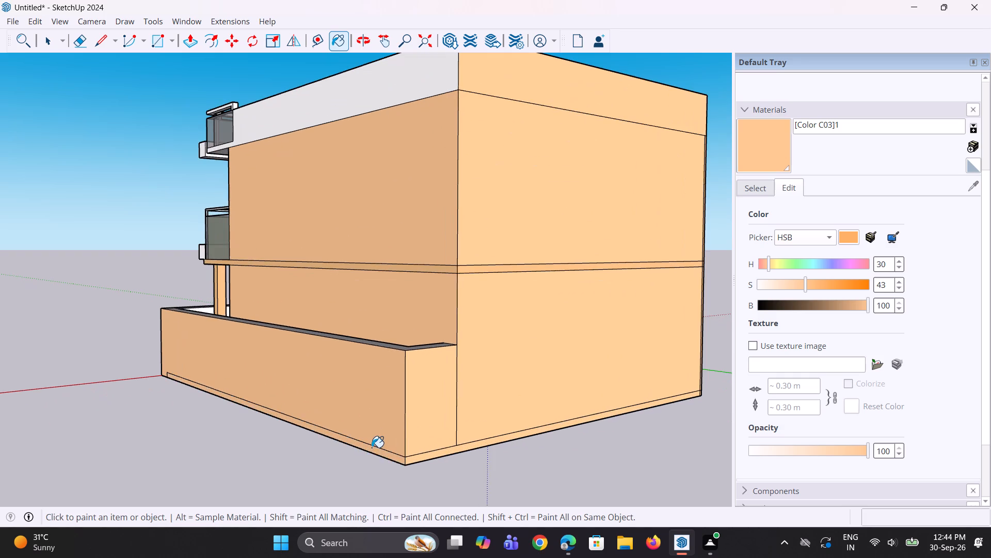
Examine the repainted house front from several distances and angles.
scroll(300, 452, "down", 5)
middle_click_drag(189, 402, 538, 427)
middle_click_drag(301, 462, 541, 428)
middle_click_drag(397, 448, 565, 429)
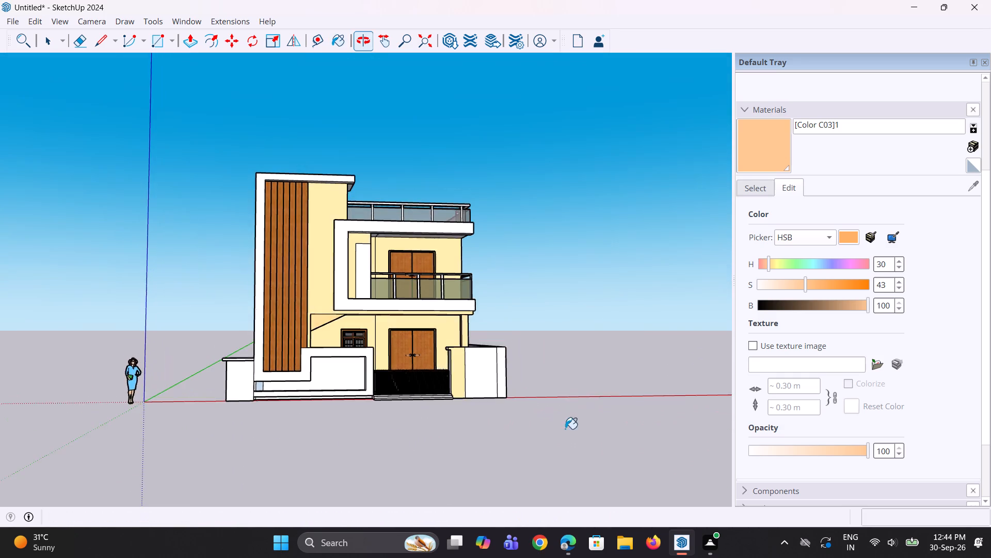
scroll(473, 353, "up", 3)
scroll(369, 349, "up", 1)
middle_click_drag(369, 349, 351, 359)
scroll(330, 255, "up", 2)
scroll(328, 248, "down", 1)
middle_click_drag(325, 265, 321, 273)
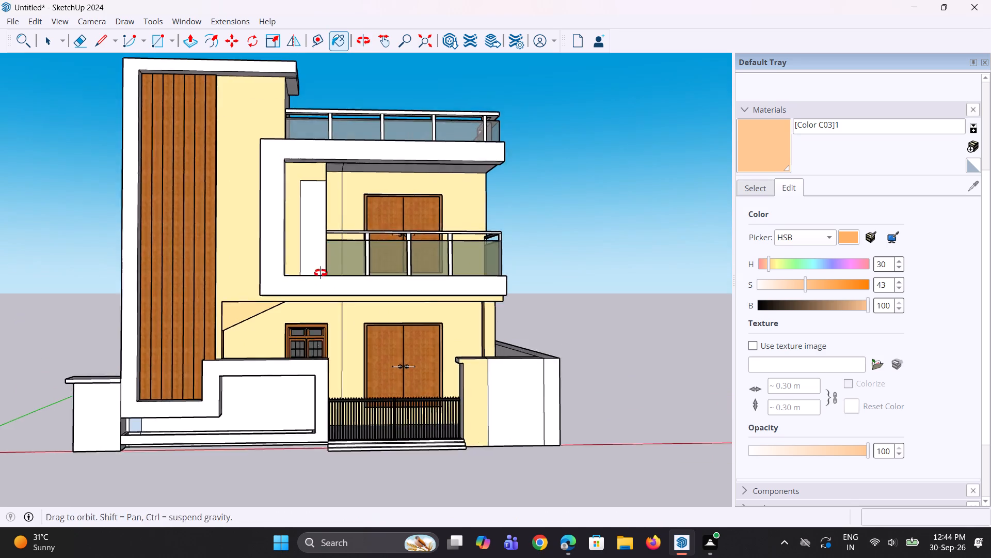
middle_click_drag(321, 273, 311, 282)
scroll(306, 295, "up", 1)
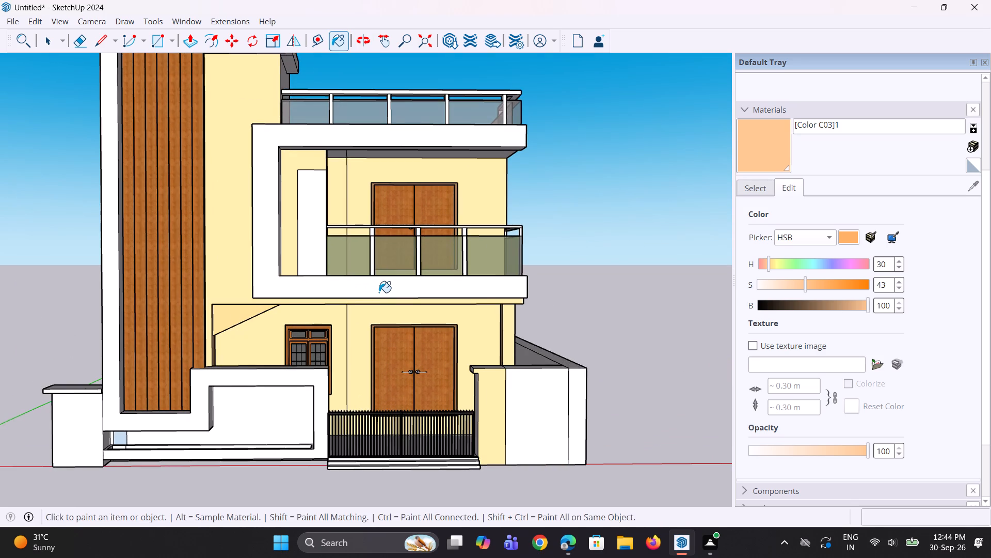
key("space")
key("space")
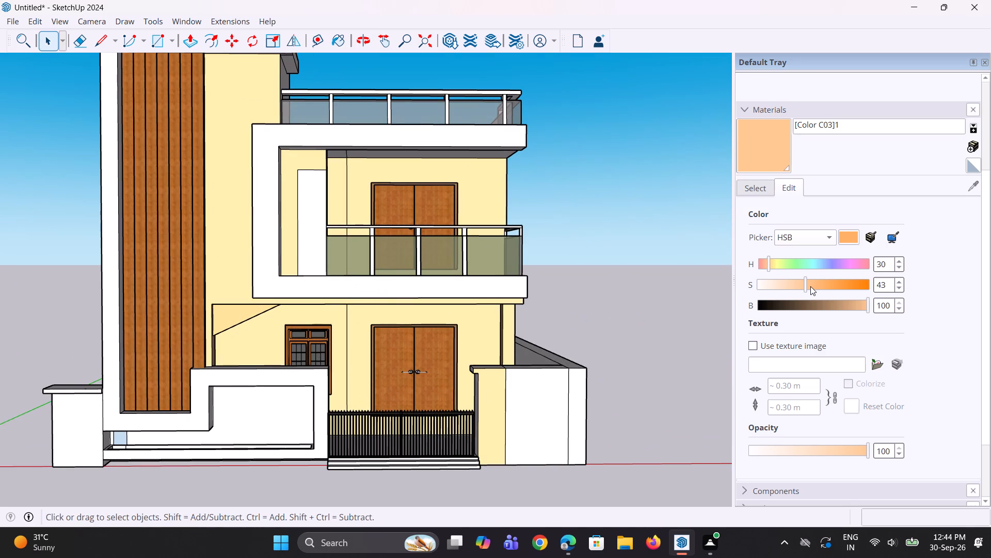
Lighten the main wall material [Color C03]1 to saturation 38 and brightness 95.
left_click_drag(806, 285, 802, 285)
left_click_drag(802, 285, 801, 285)
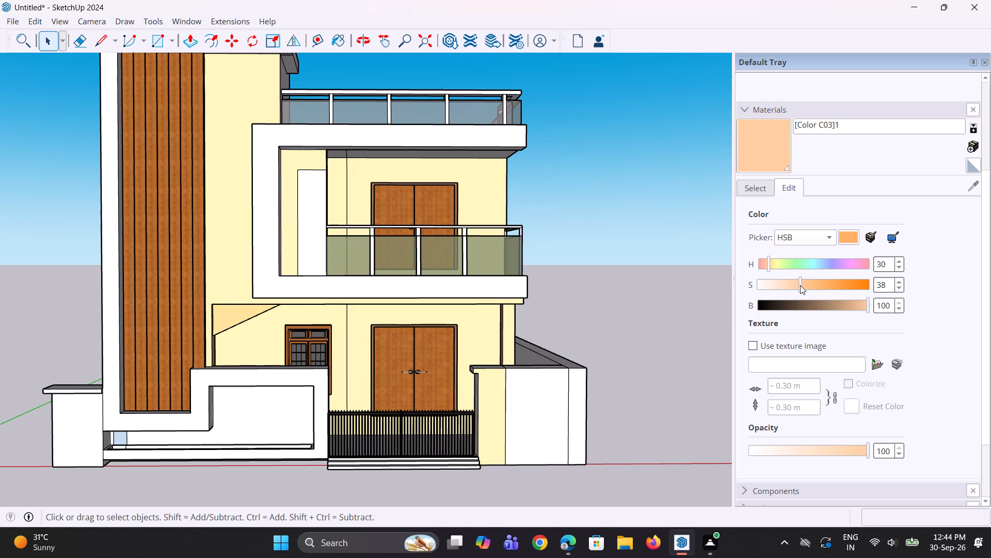
left_click_drag(867, 306, 862, 307)
left_click_drag(862, 307, 859, 308)
left_click_drag(859, 308, 862, 308)
key("space")
key("space")
key("space")
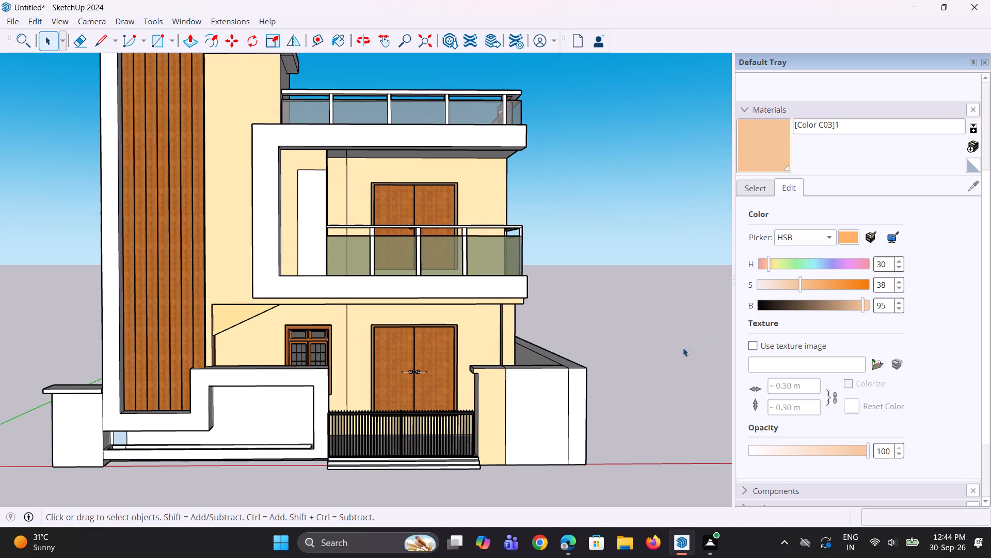
left_click(599, 346)
key("space")
key("space")
Sample Color C03 from the sloped stair piece and paint the stair tower's front wall and the balcony recess's back wall with it.
left_click(975, 184)
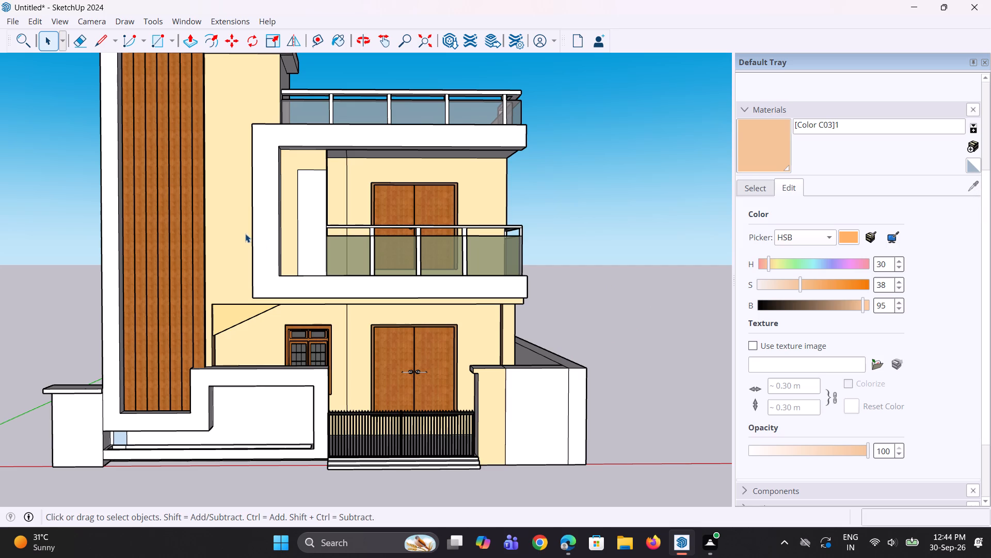
left_click(757, 194)
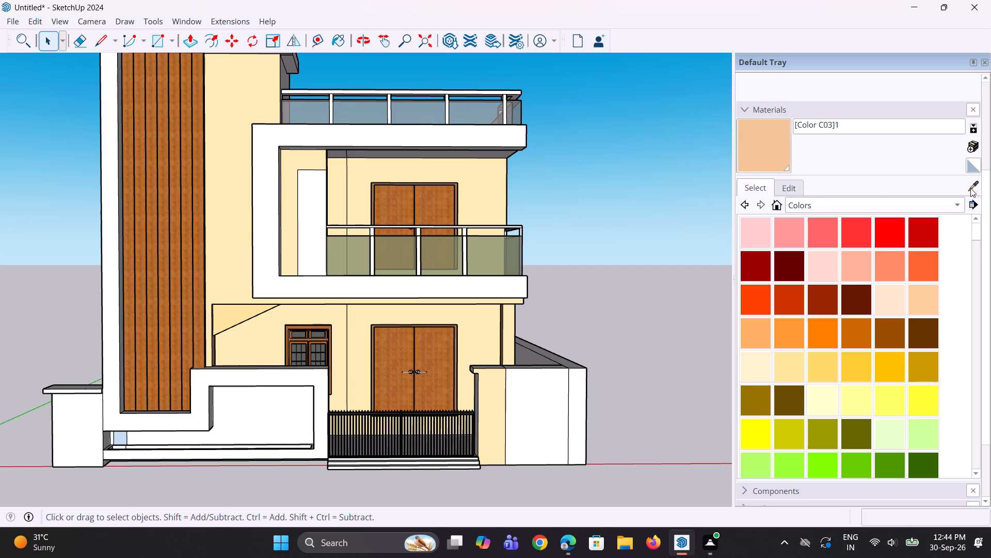
left_click_drag(967, 187, 951, 200)
left_click(976, 184)
left_click(241, 191)
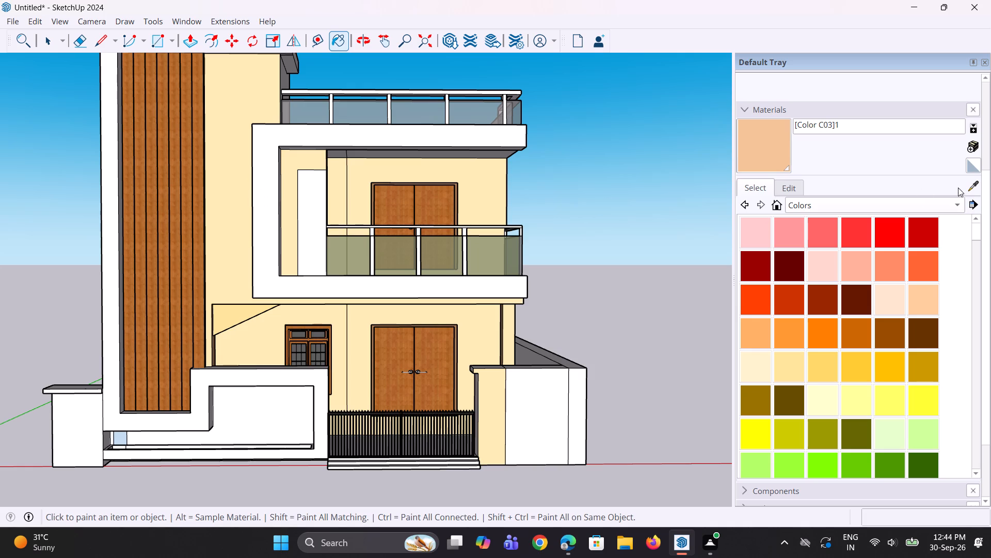
left_click(973, 185)
double_click(239, 220)
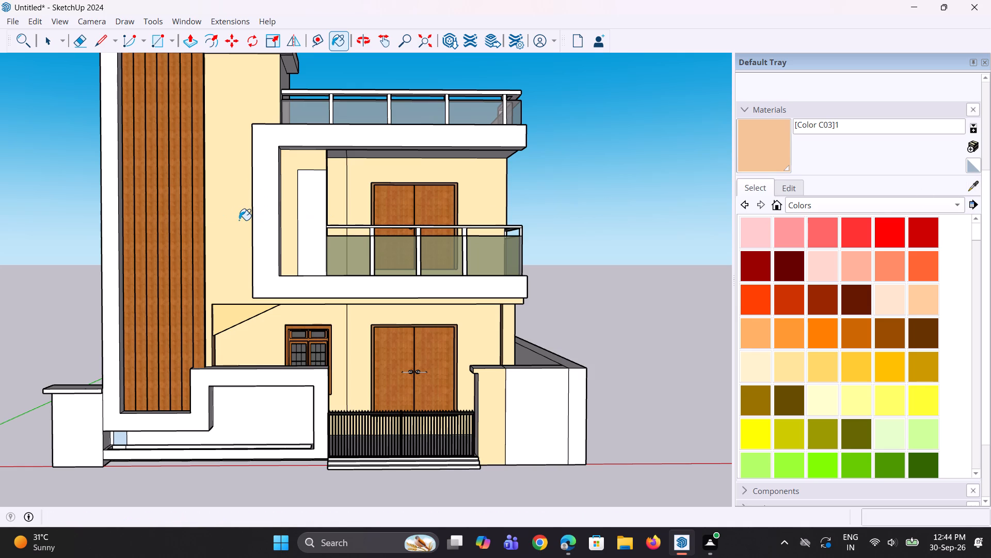
middle_click_drag(319, 295, 268, 275)
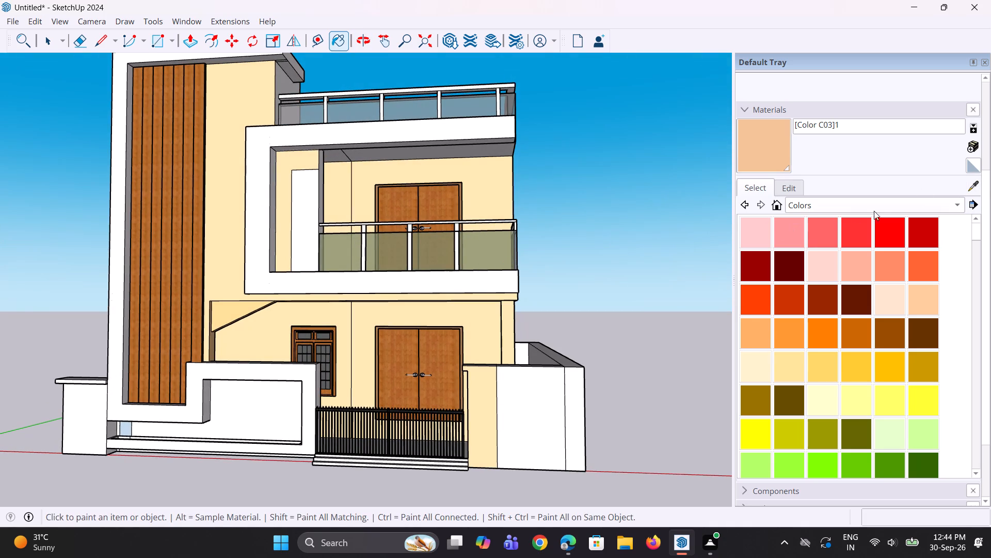
left_click(971, 190)
scroll(219, 334, "up", 1)
left_click(221, 319)
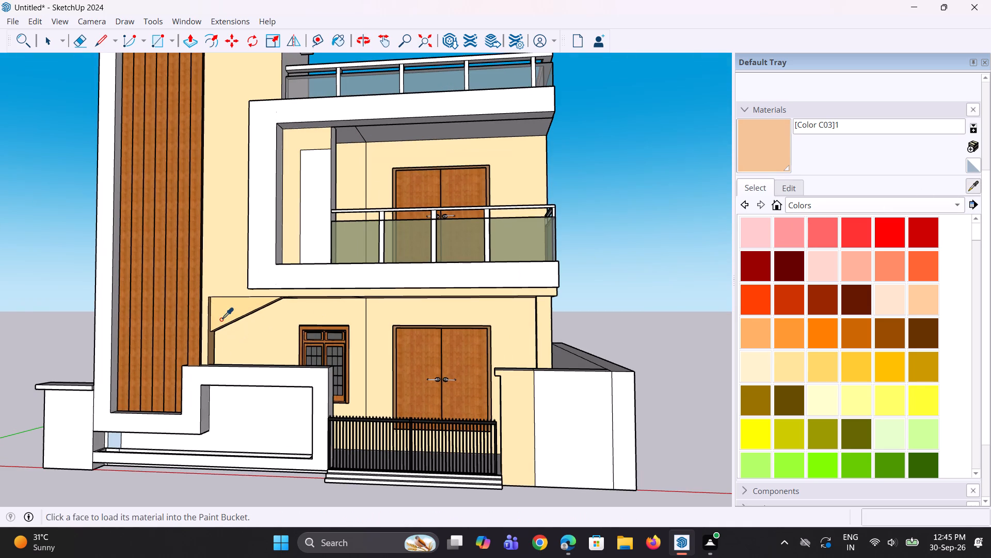
left_click(241, 193)
scroll(263, 234, "up", 1)
middle_click_drag(265, 239, 287, 268)
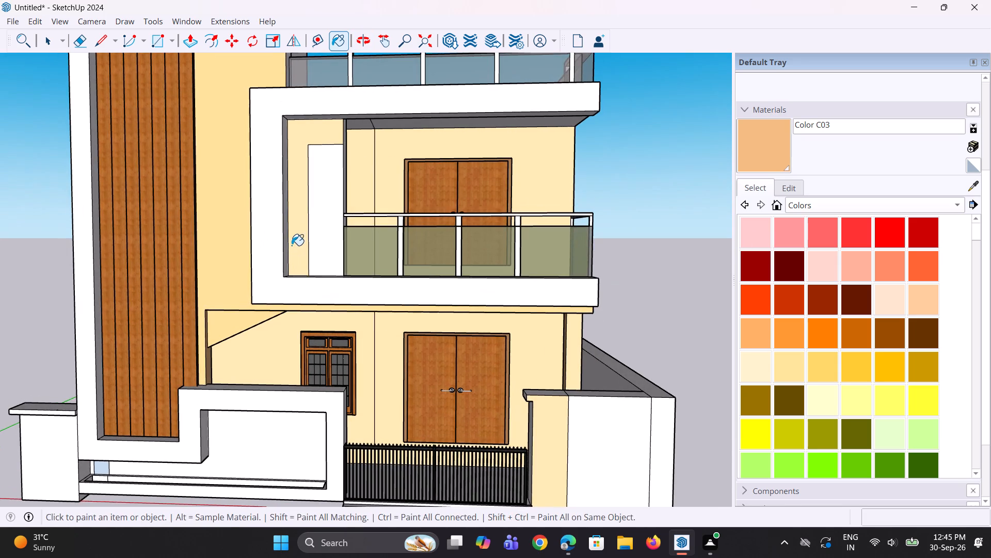
left_click(295, 245)
scroll(295, 245, "down", 4)
middle_click_drag(305, 245, 327, 262)
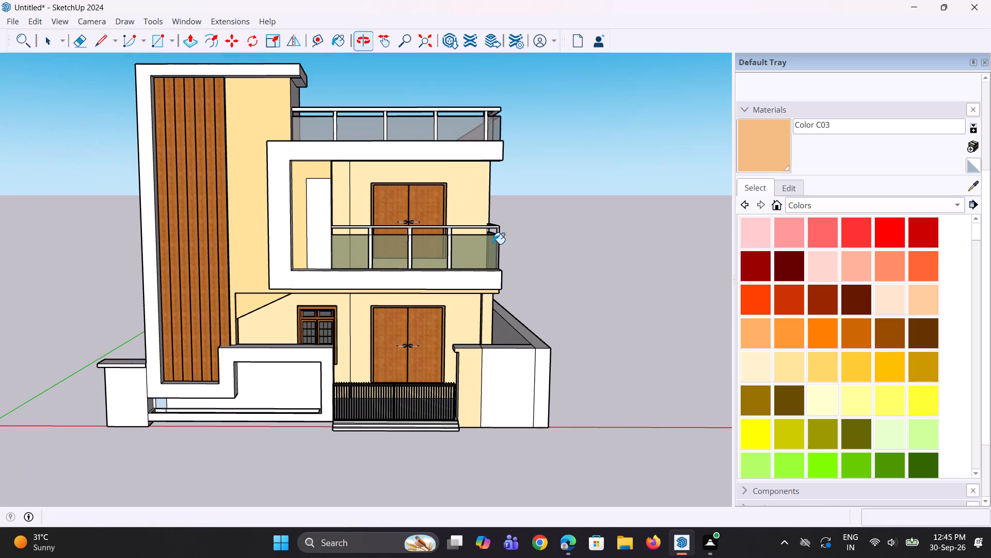
Set the saturation of Color C03 to 52.
left_click(788, 192)
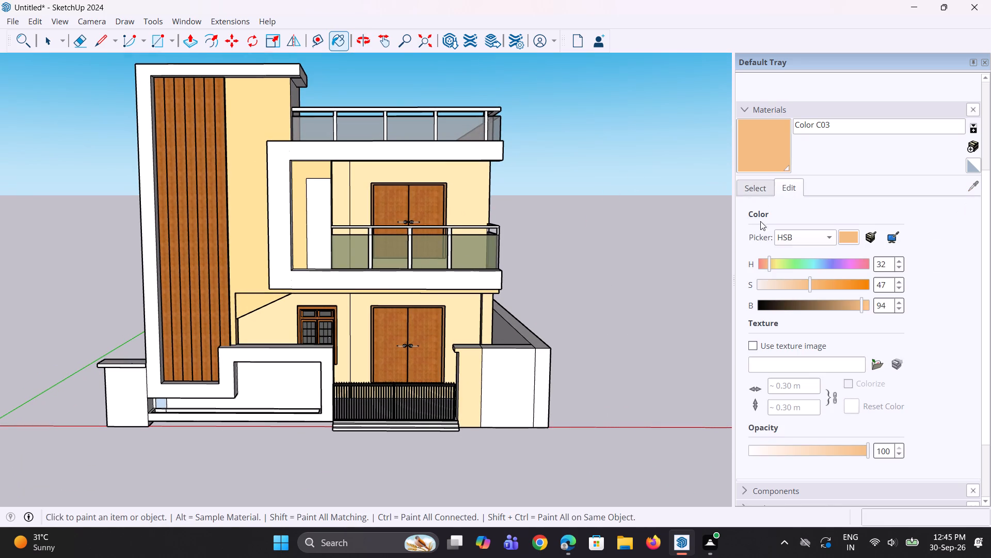
scroll(818, 290, "up", 2)
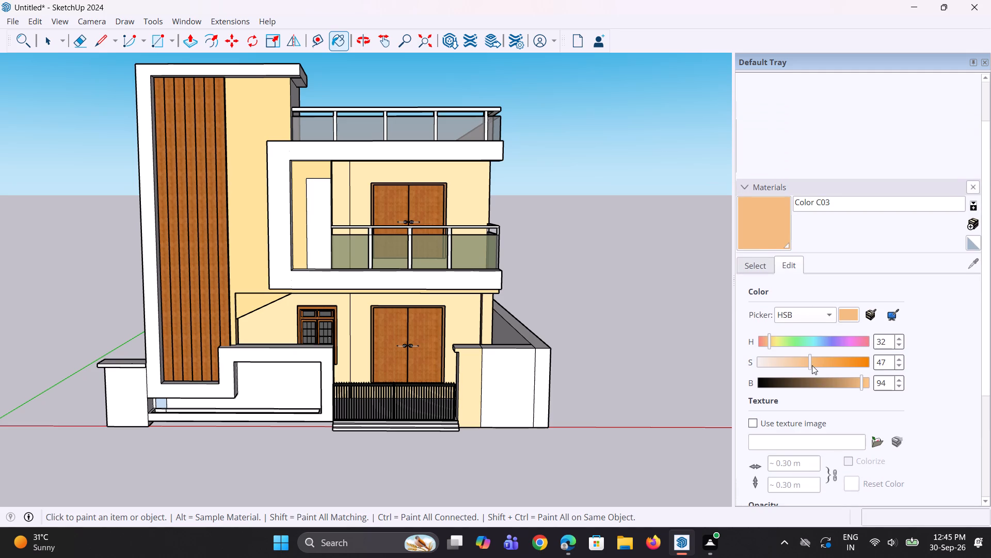
left_click(812, 365)
key("space")
key("space")
key("space")
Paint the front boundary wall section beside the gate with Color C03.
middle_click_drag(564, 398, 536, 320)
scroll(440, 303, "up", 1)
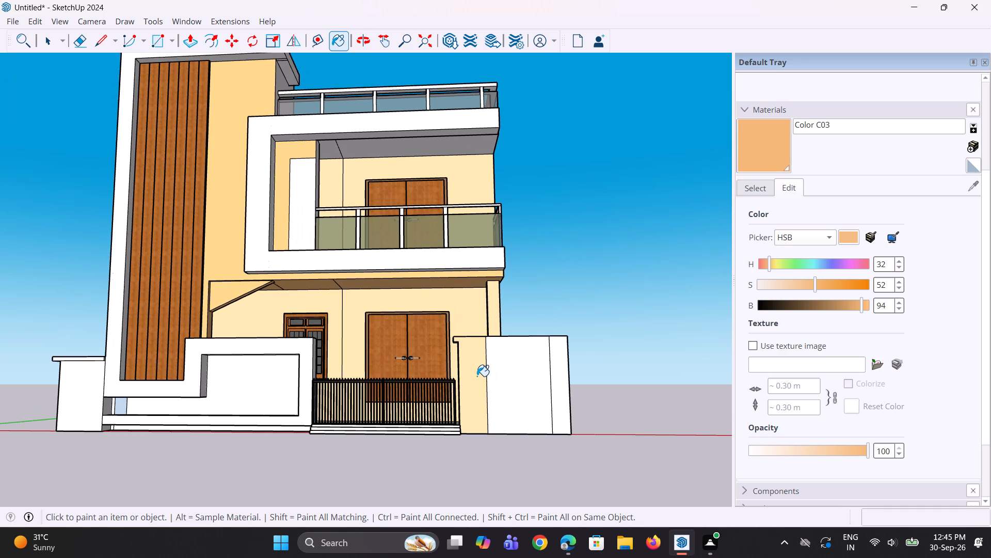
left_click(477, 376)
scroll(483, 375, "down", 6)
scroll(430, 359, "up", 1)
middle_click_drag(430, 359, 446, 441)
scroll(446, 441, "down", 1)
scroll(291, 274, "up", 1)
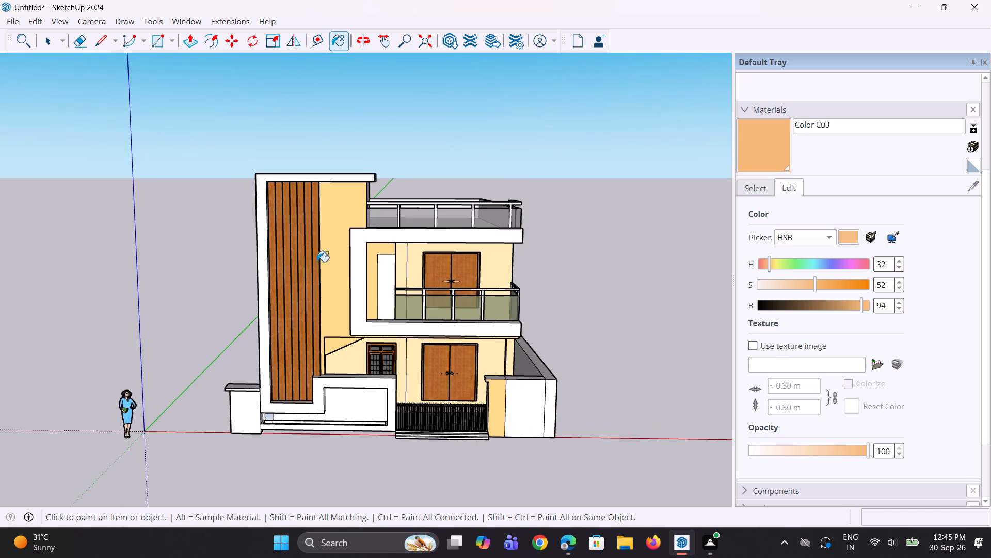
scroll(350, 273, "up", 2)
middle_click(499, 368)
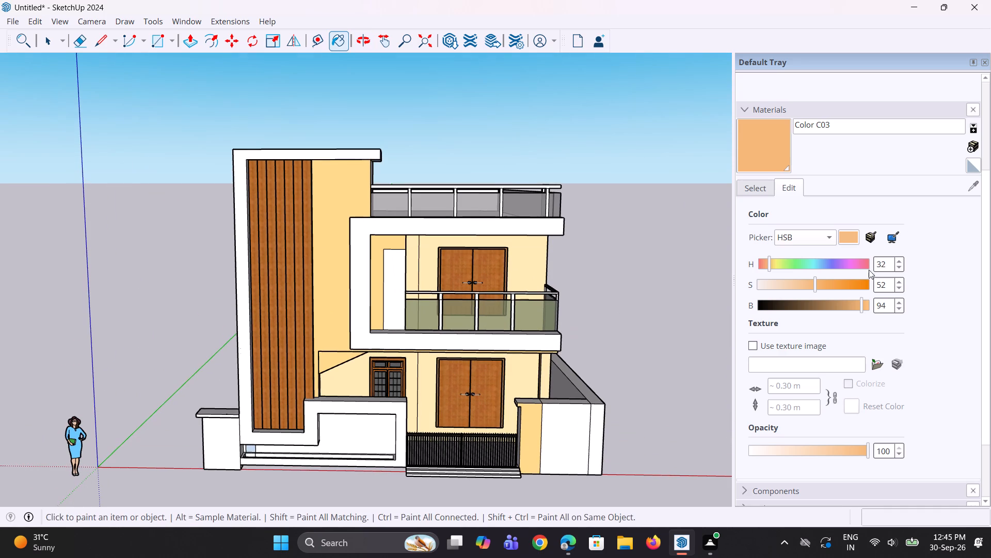
Sample [Color C03]1 from the upper-floor front wall and set its saturation to 44.
left_click(753, 196)
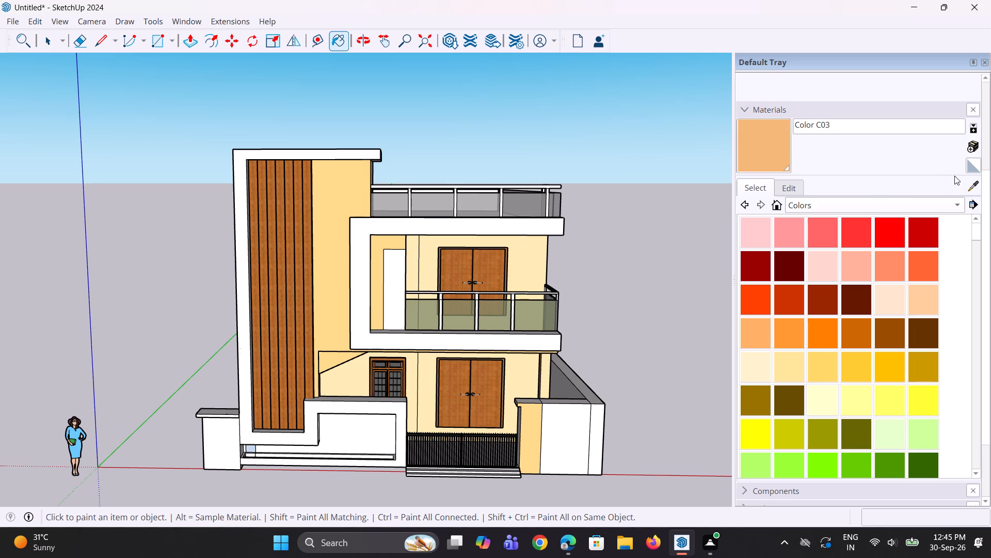
left_click(971, 187)
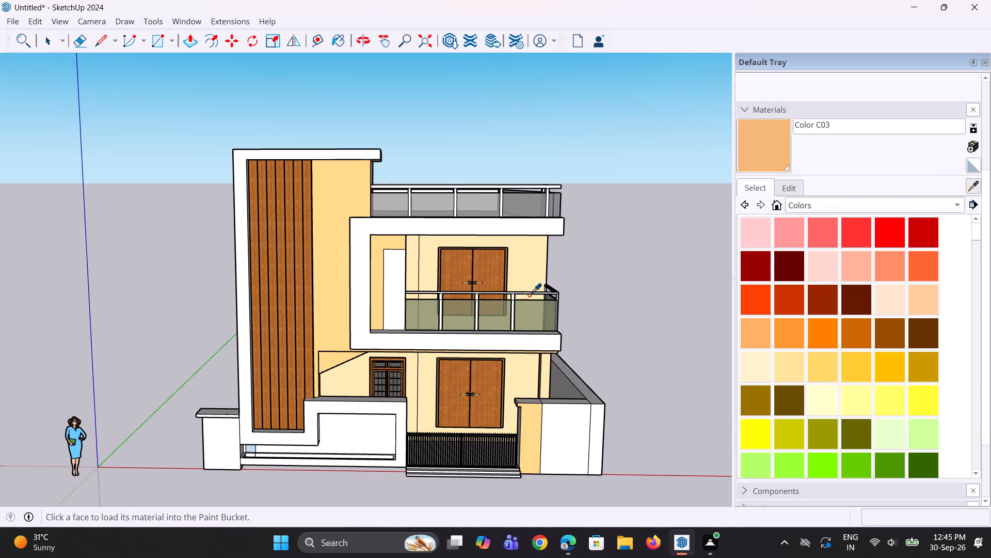
left_click(523, 275)
left_click(788, 188)
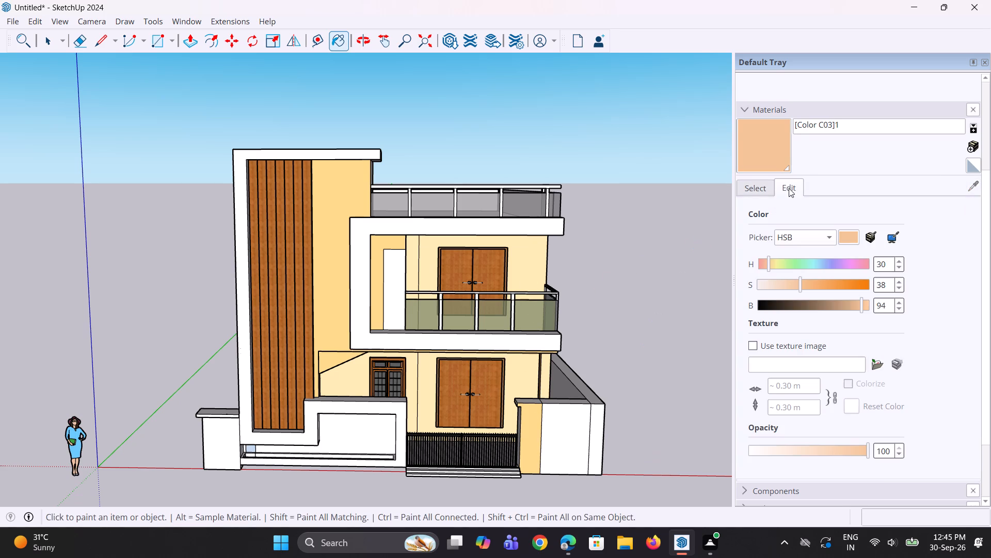
left_click_drag(801, 284, 801, 284)
left_click_drag(801, 284, 807, 284)
left_click_drag(807, 284, 809, 283)
left_click_drag(809, 283, 807, 283)
key("space")
key("space")
key("space")
Paint the front boundary wall section beside the gate with [Color C03]1.
left_click(532, 427)
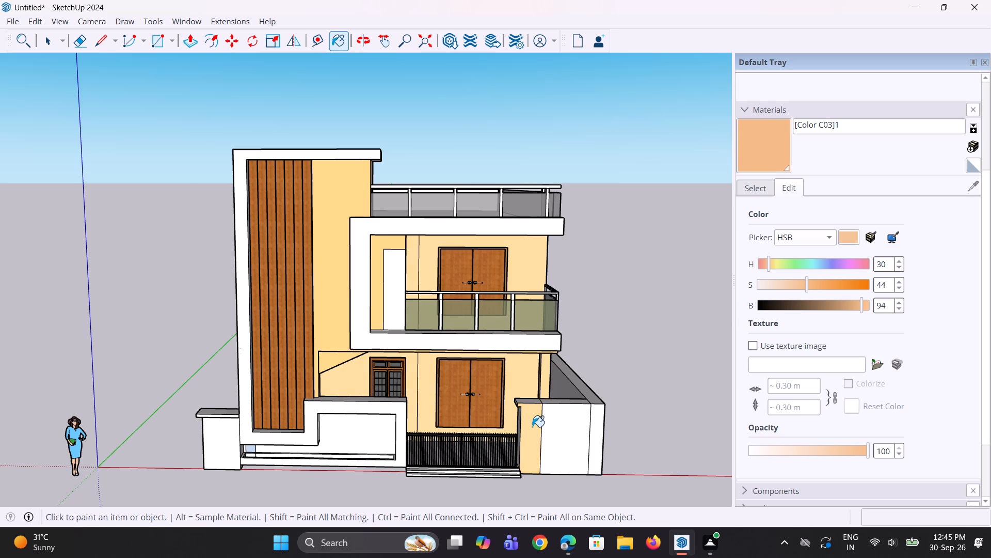
scroll(525, 411, "down", 4)
key("space")
key("space")
Examine the recoloured house front from several distances and angles.
middle_click_drag(591, 407, 571, 377)
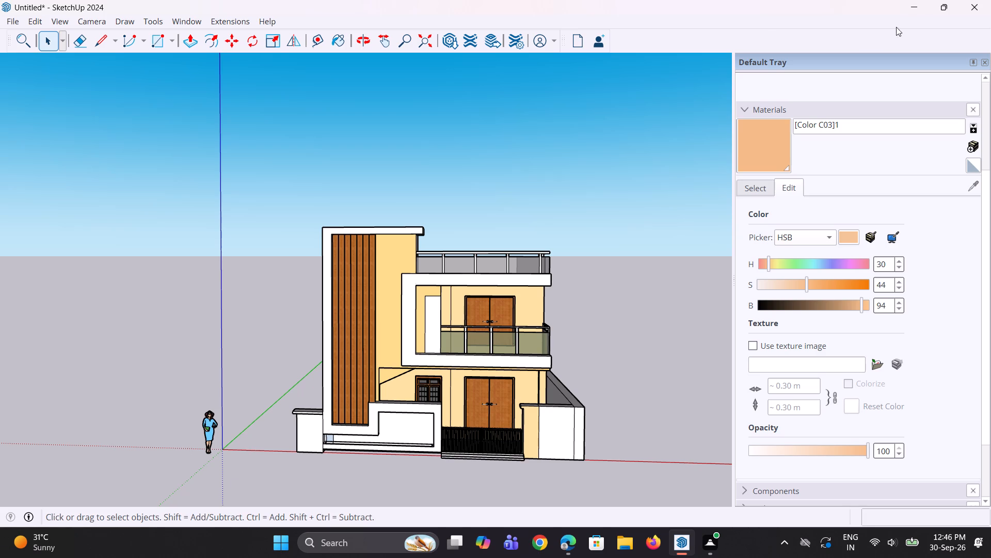
scroll(990, 44, "down", 2)
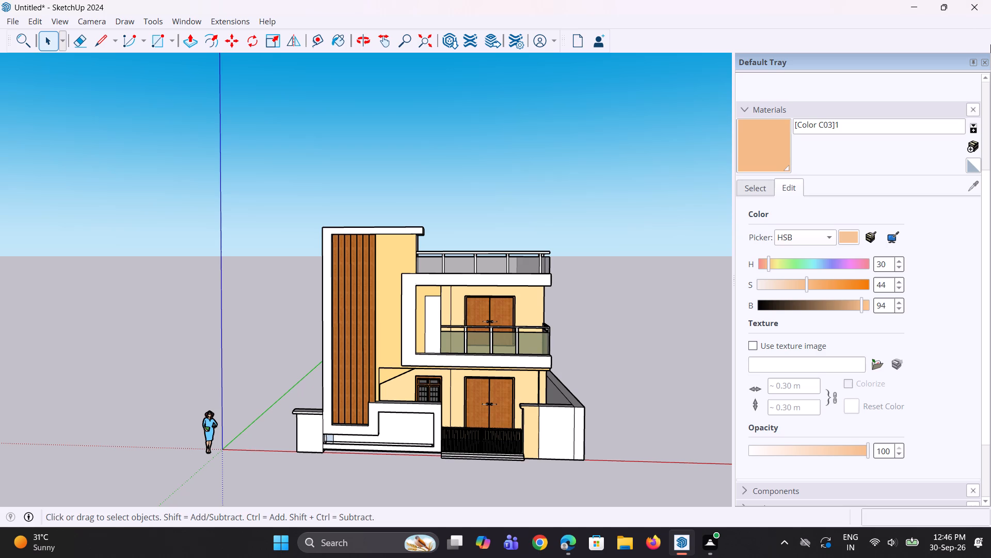
middle_click(990, 40)
middle_click_drag(547, 347, 579, 342)
scroll(512, 382, "up", 3)
scroll(471, 492, "up", 2)
middle_click_drag(465, 428, 499, 415)
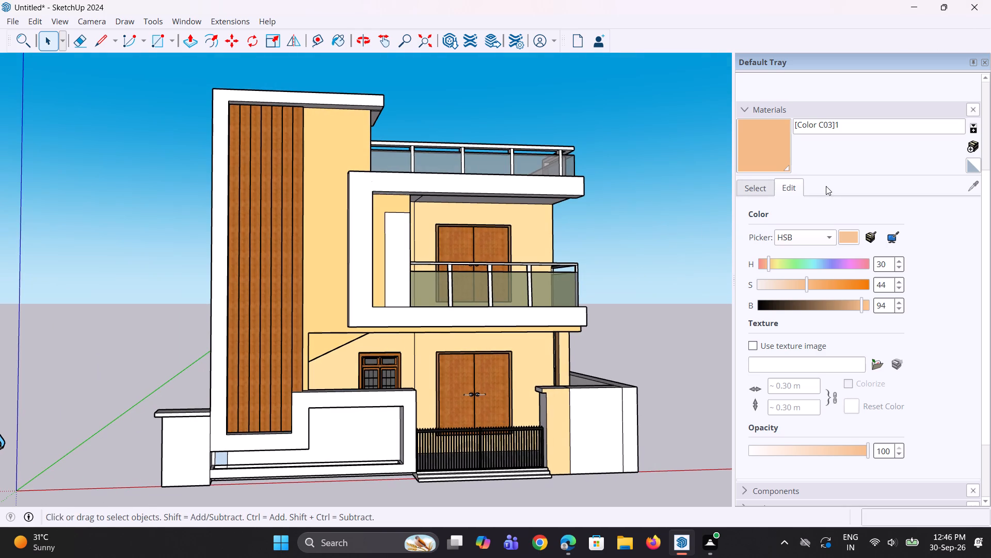
left_click(841, 125)
Paint the recessed panel of the front boundary wall with Brick Rough Dark from the Brick, Cladding and Siding collection.
left_click(756, 185)
left_click(823, 203)
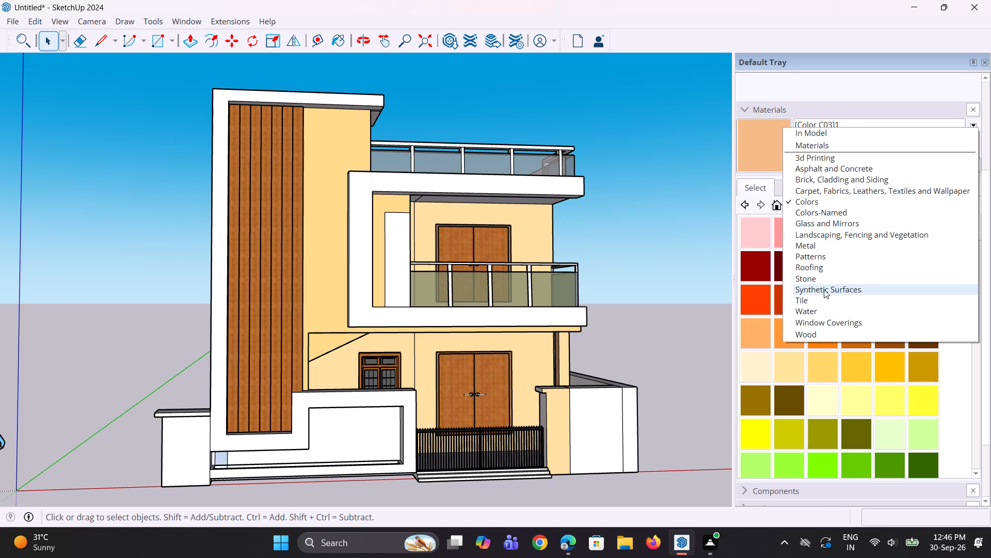
left_click(860, 183)
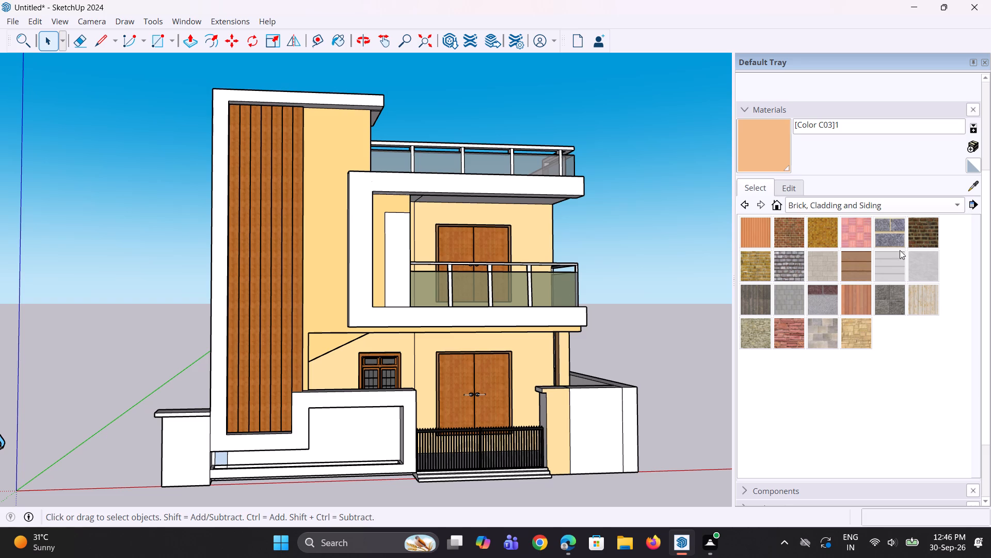
left_click(920, 233)
left_click(377, 439)
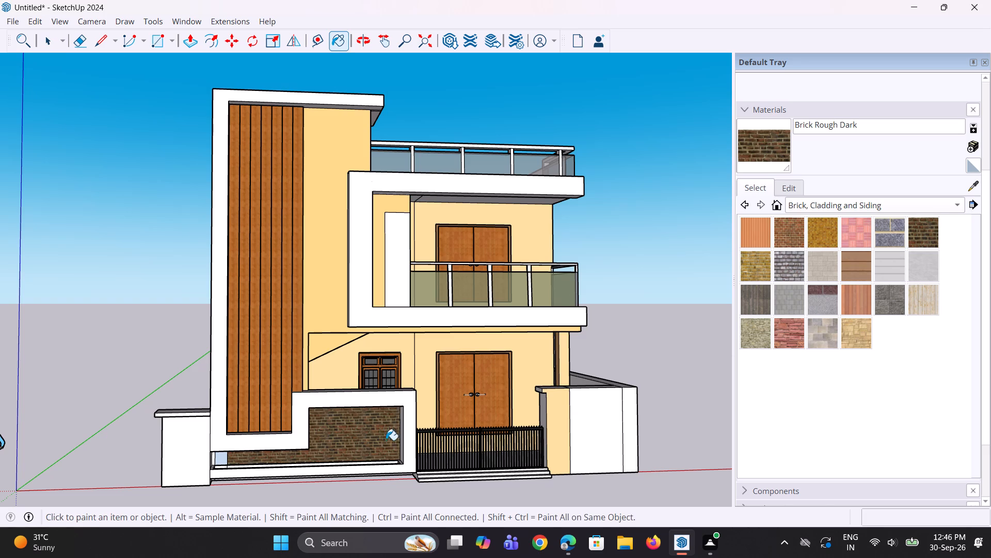
scroll(548, 393, "down", 1)
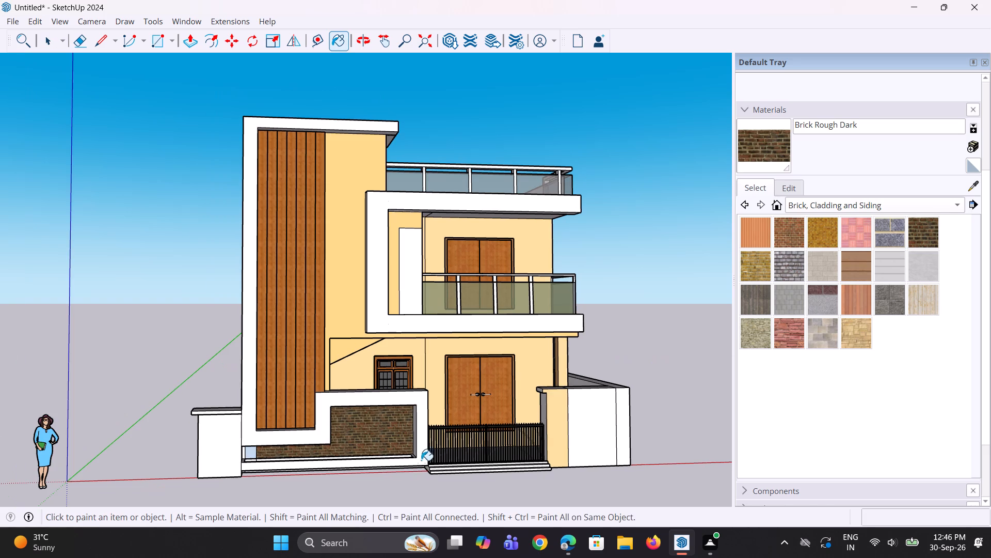
Set the Brick Rough Dark texture width to 4'.
left_click(796, 192)
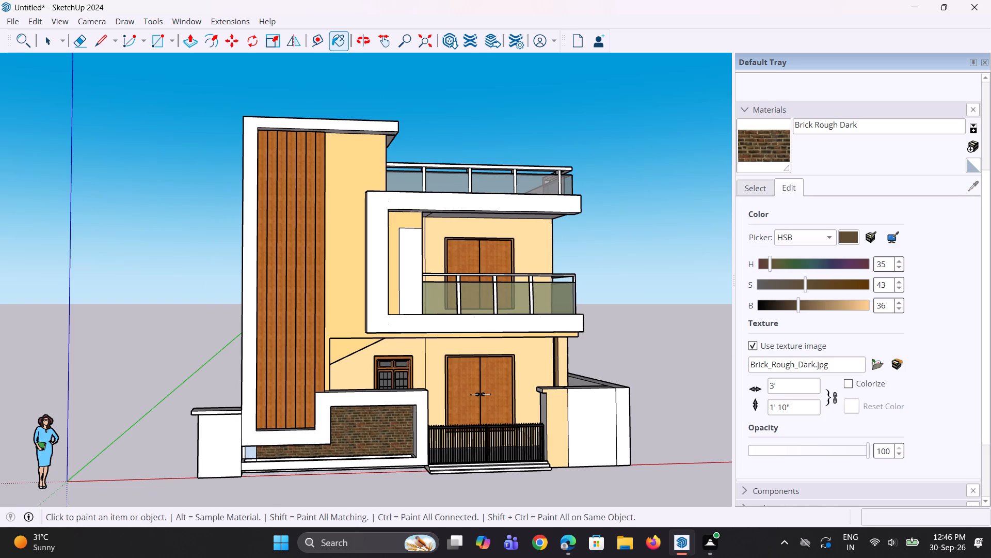
left_click_drag(787, 387, 737, 393)
type("4'")
key("Return")
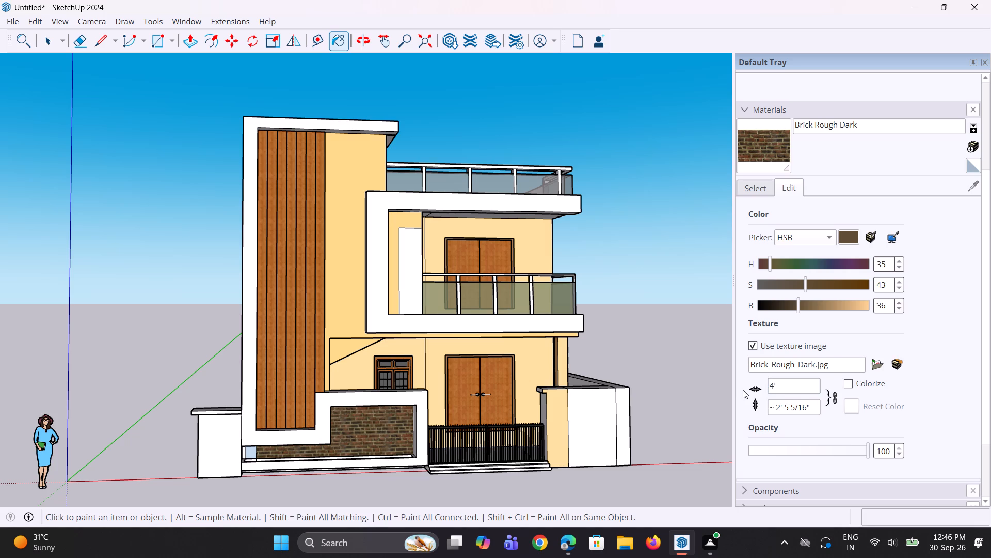
Paint the unpainted faces at the narrow tower-side end of the recessed panel with Brick Rough Dark.
scroll(226, 425, "up", 4)
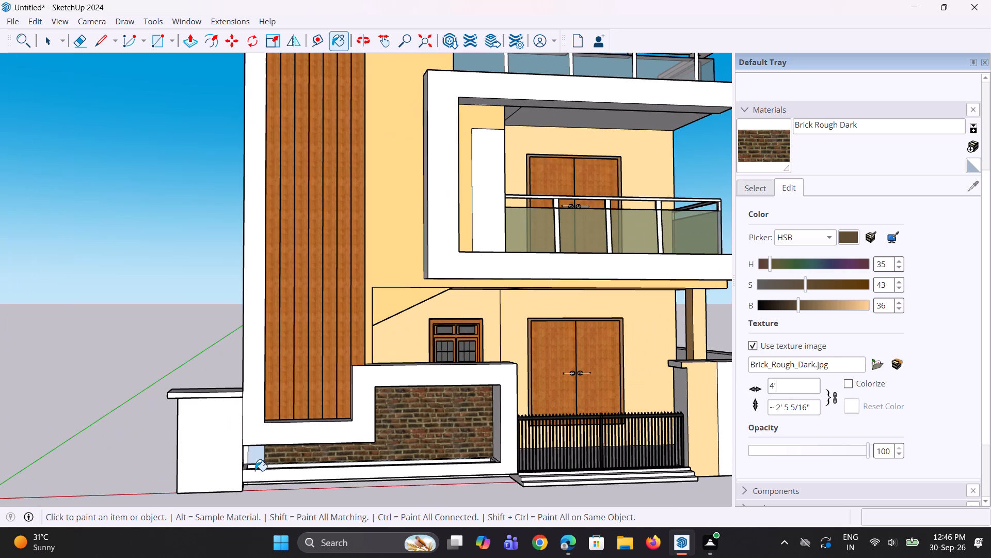
left_click(255, 461)
scroll(256, 486, "up", 4)
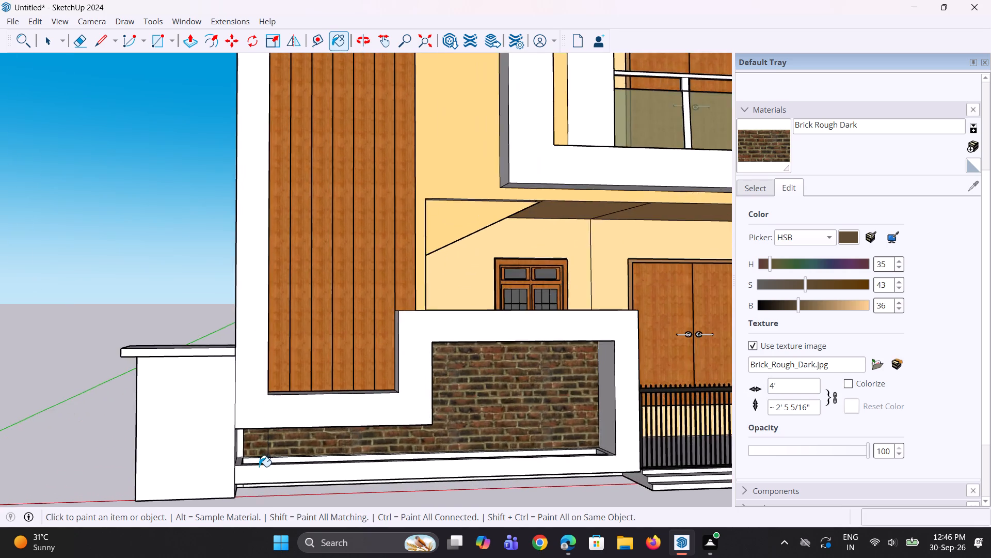
scroll(259, 467, "up", 2)
middle_click_drag(258, 466, 264, 475)
scroll(239, 443, "up", 1)
left_click(236, 443)
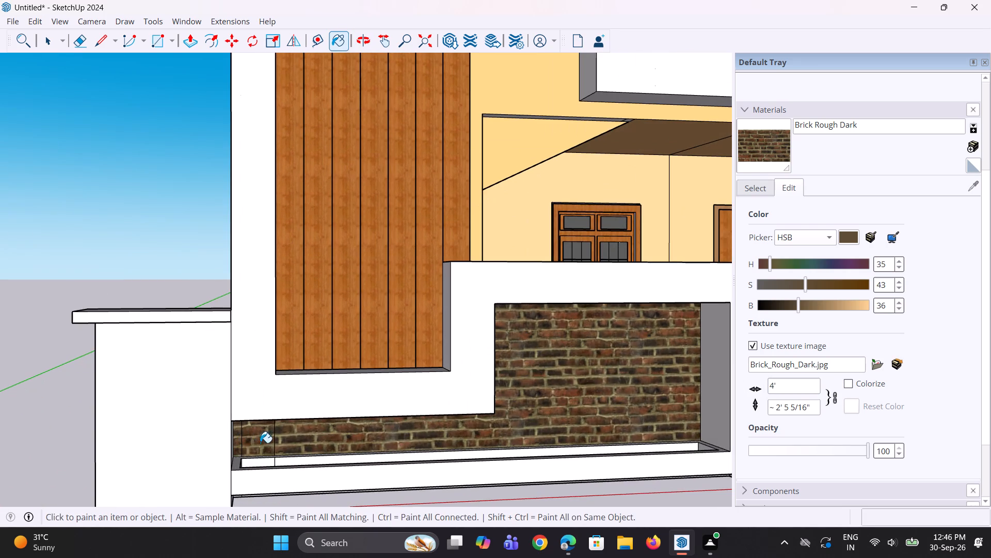
Adjust the Brick Rough Dark colour to saturation 69 and brightness 37.
scroll(260, 443, "down", 4)
middle_click_drag(298, 440, 313, 443)
scroll(429, 447, "down", 4)
middle_click_drag(525, 454, 536, 445)
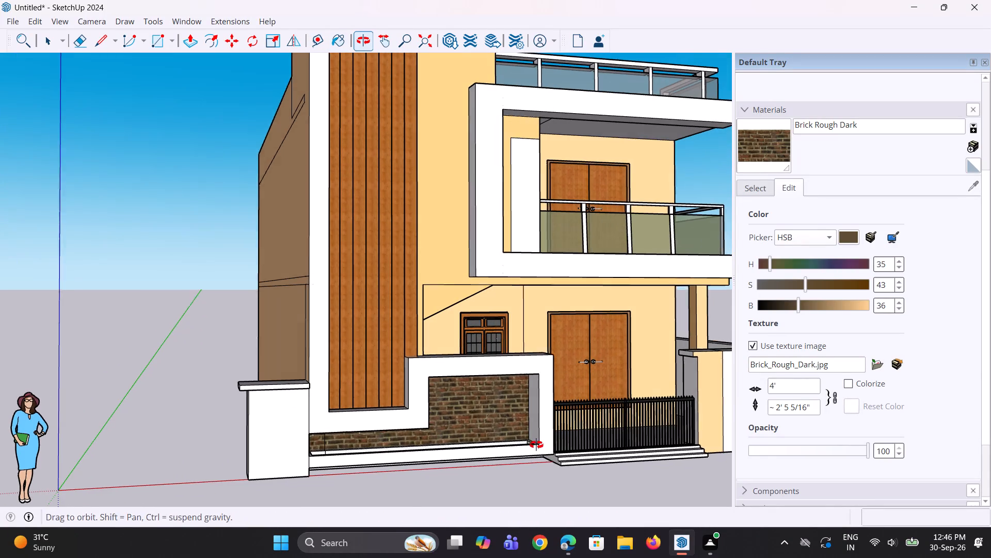
middle_click_drag(536, 445, 539, 443)
scroll(475, 429, "down", 3)
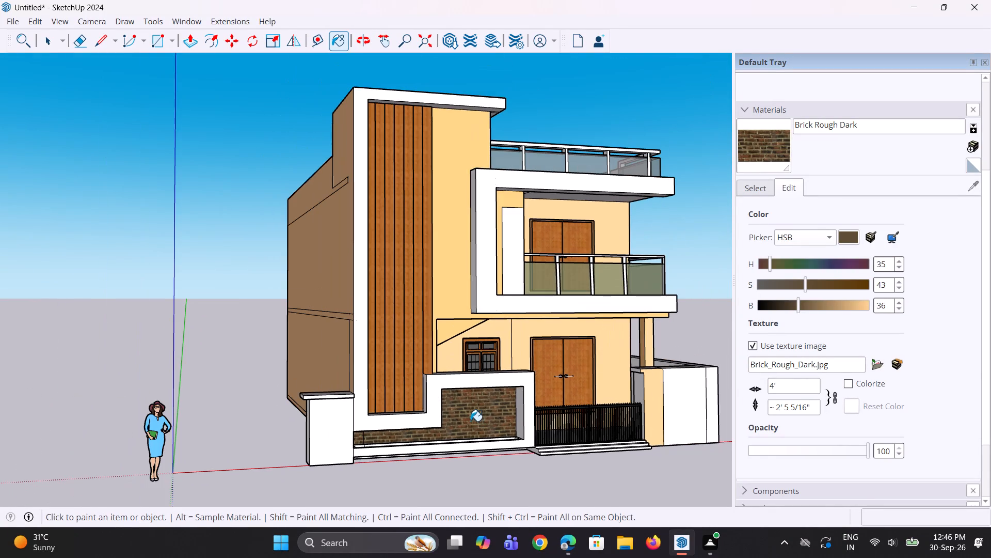
middle_click_drag(470, 421, 454, 417)
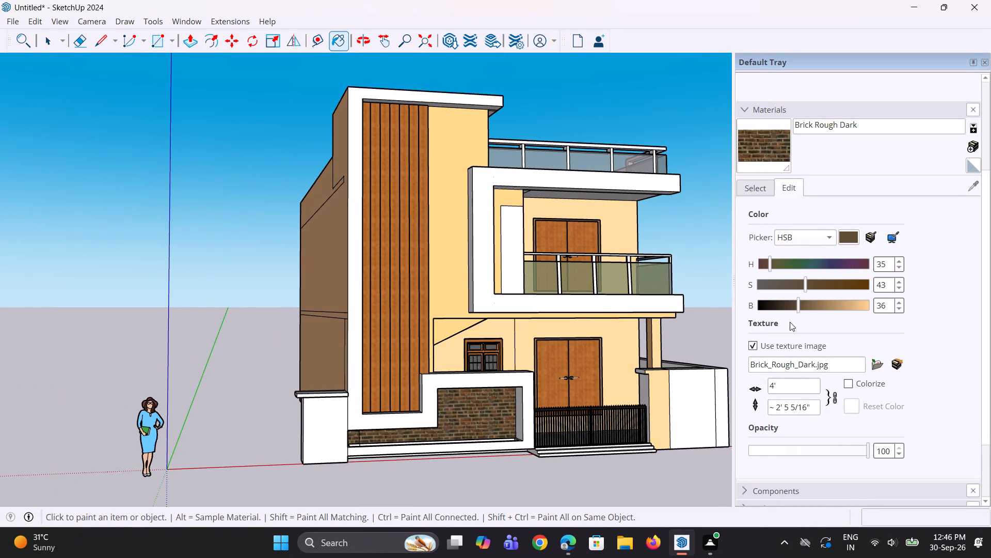
left_click(800, 305)
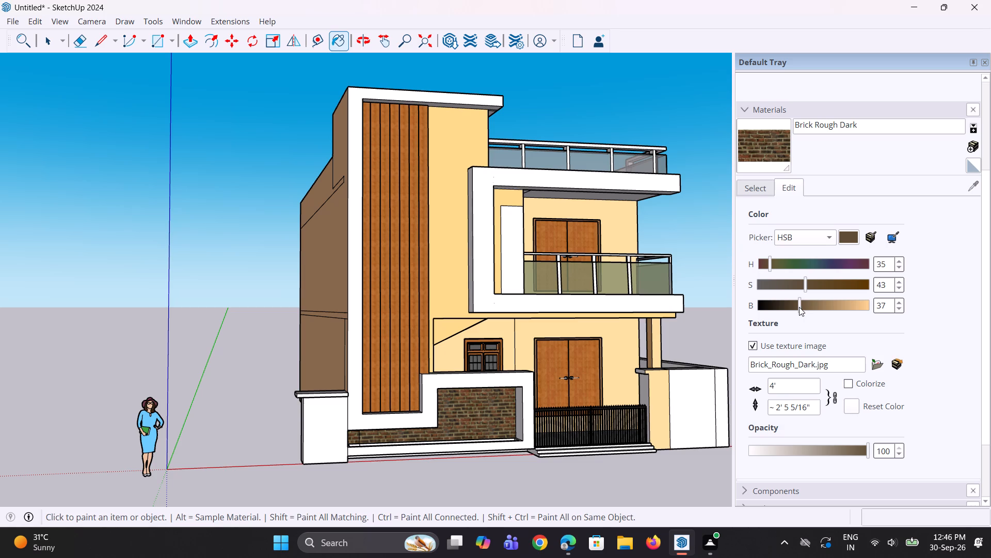
left_click_drag(803, 286, 827, 287)
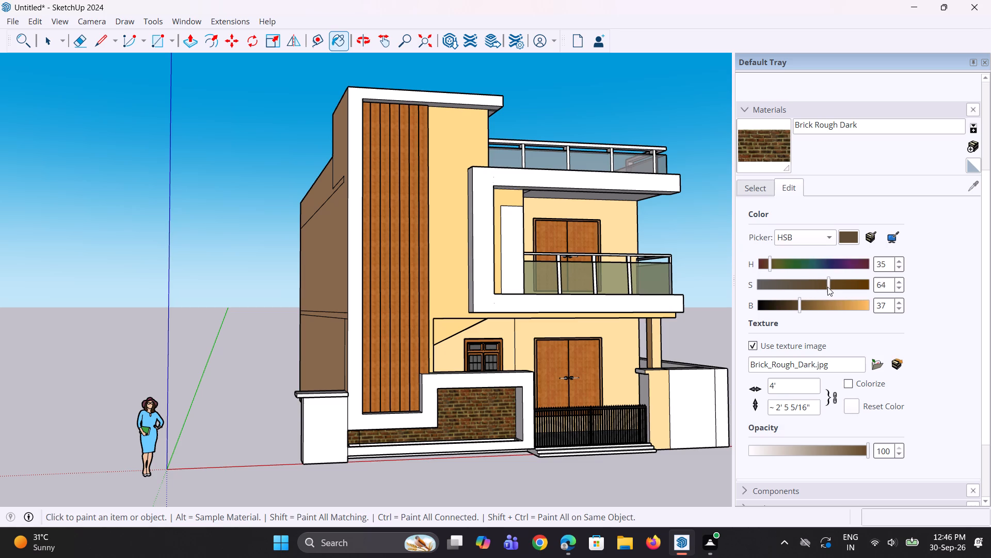
left_click_drag(827, 287, 834, 287)
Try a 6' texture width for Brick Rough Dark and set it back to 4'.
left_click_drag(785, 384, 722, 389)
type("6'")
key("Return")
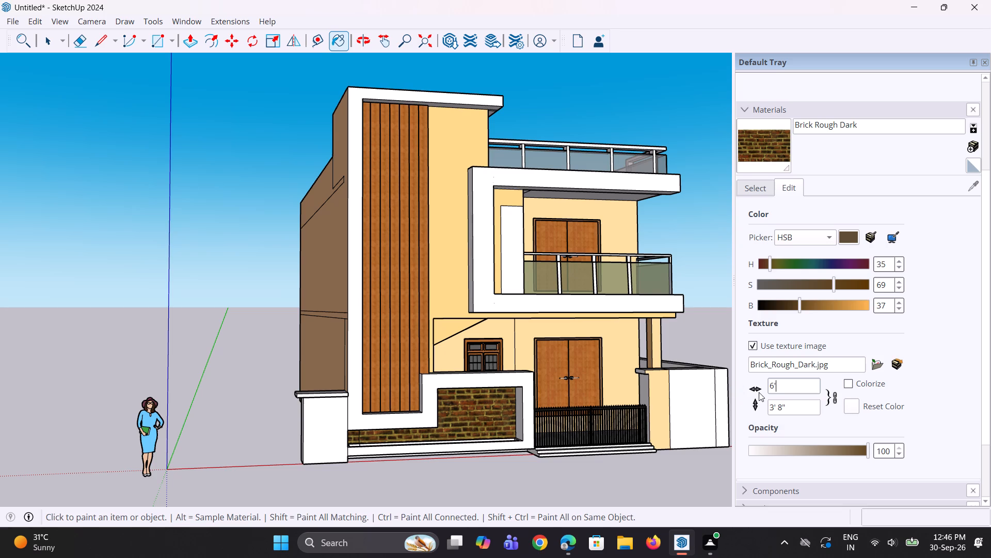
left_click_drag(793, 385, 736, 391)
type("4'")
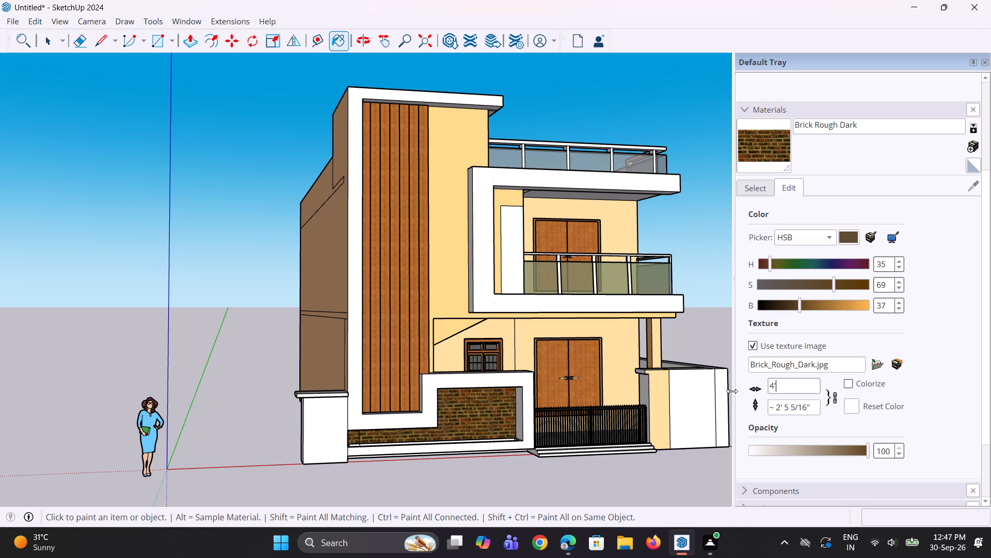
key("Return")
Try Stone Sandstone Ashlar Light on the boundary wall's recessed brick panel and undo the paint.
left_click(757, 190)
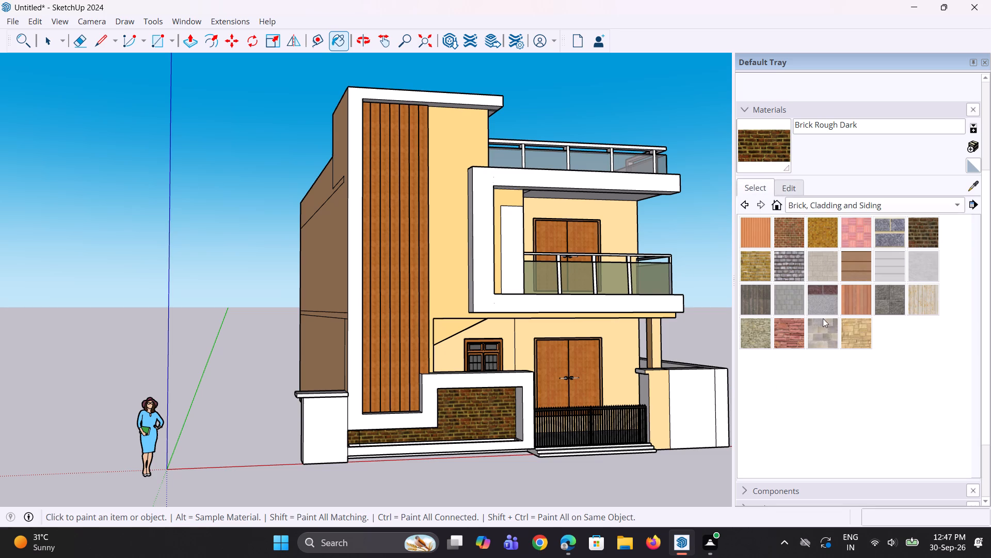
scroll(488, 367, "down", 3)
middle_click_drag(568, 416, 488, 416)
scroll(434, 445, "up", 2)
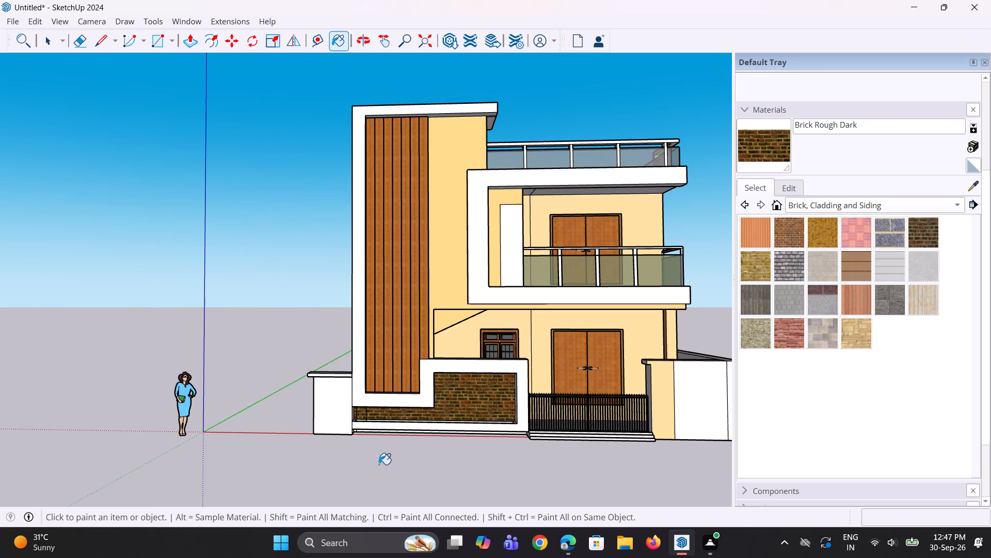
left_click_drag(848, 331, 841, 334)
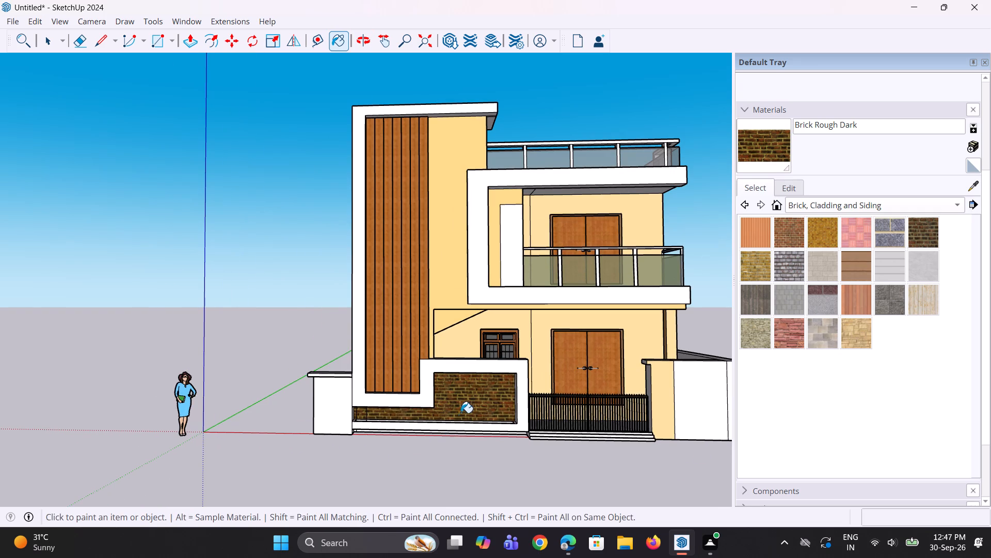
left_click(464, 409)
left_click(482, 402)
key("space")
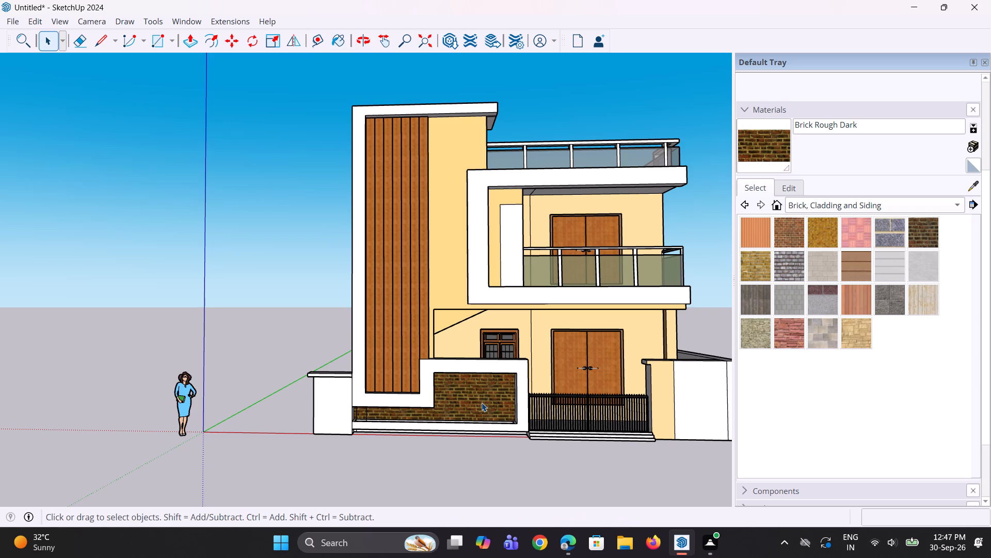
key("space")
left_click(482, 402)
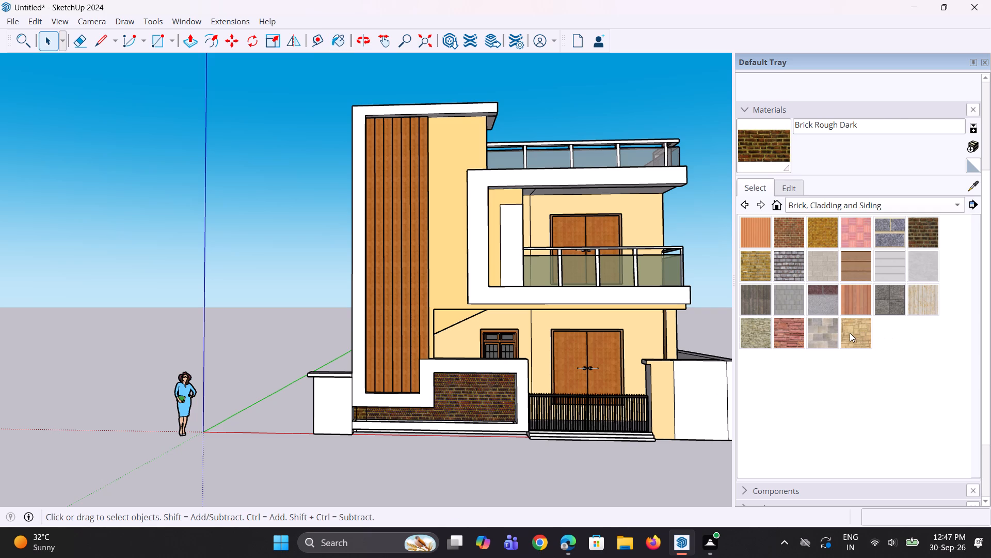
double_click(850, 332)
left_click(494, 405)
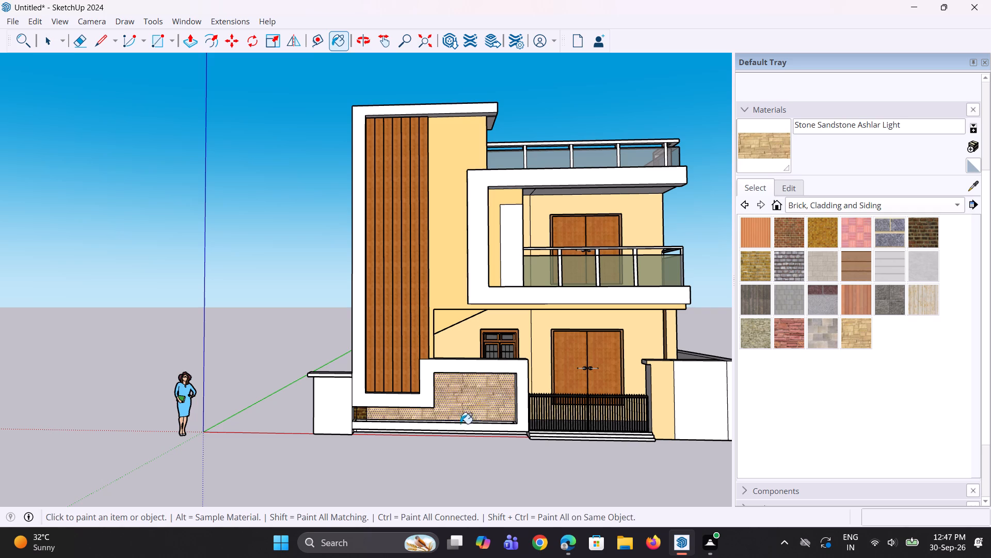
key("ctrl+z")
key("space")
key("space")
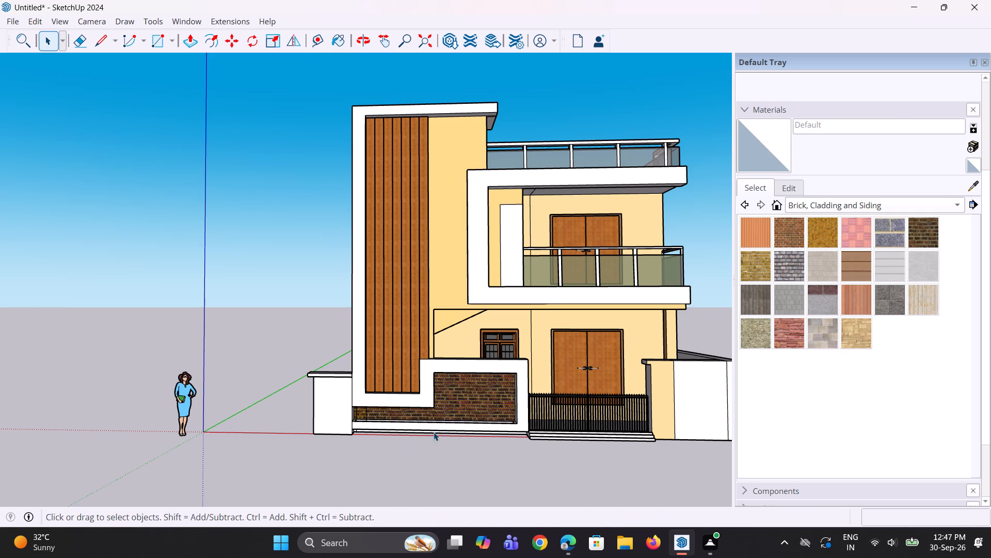
Examine the brick texture of the boundary wall's recessed panel from close up and from a distance.
scroll(347, 437, "up", 4)
scroll(405, 412, "up", 2)
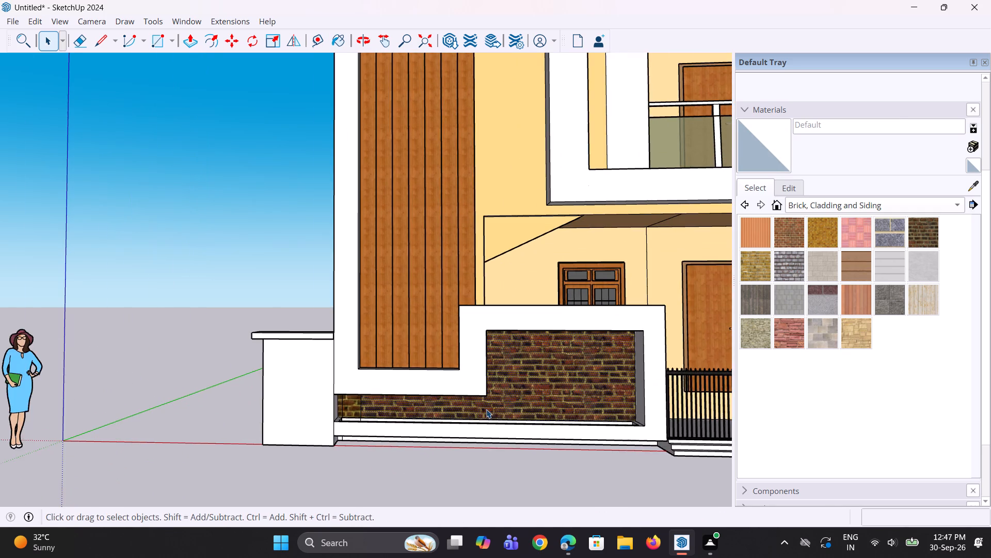
scroll(488, 409, "up", 2)
scroll(563, 402, "up", 3)
scroll(563, 402, "down", 3)
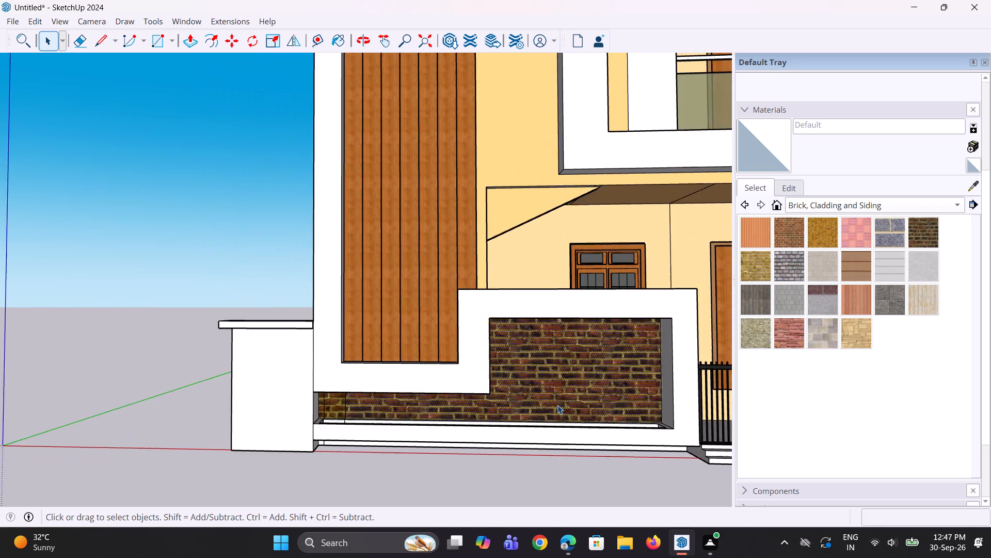
scroll(557, 405, "down", 5)
key("space")
key("space")
left_click(277, 406)
scroll(580, 380, "down", 4)
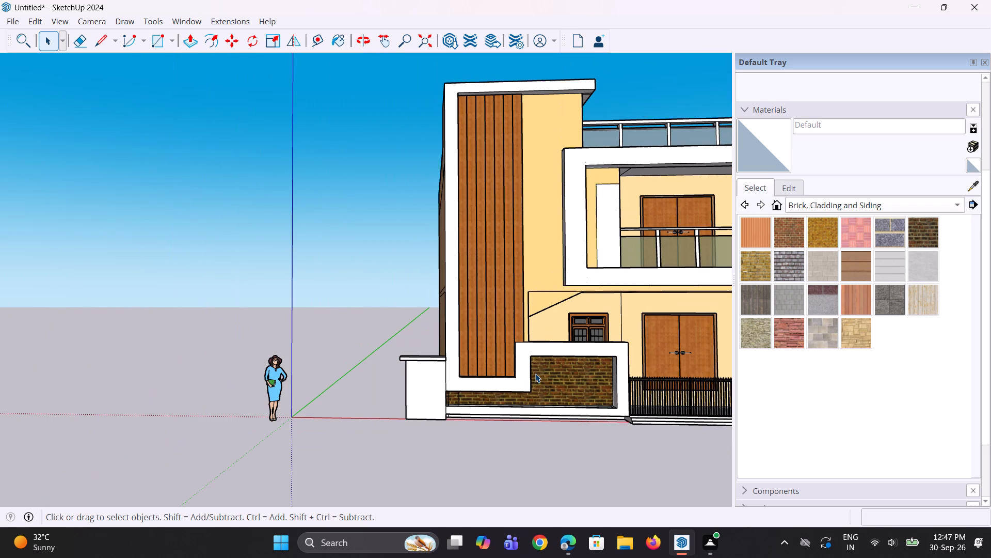
scroll(923, 225, "up", 2)
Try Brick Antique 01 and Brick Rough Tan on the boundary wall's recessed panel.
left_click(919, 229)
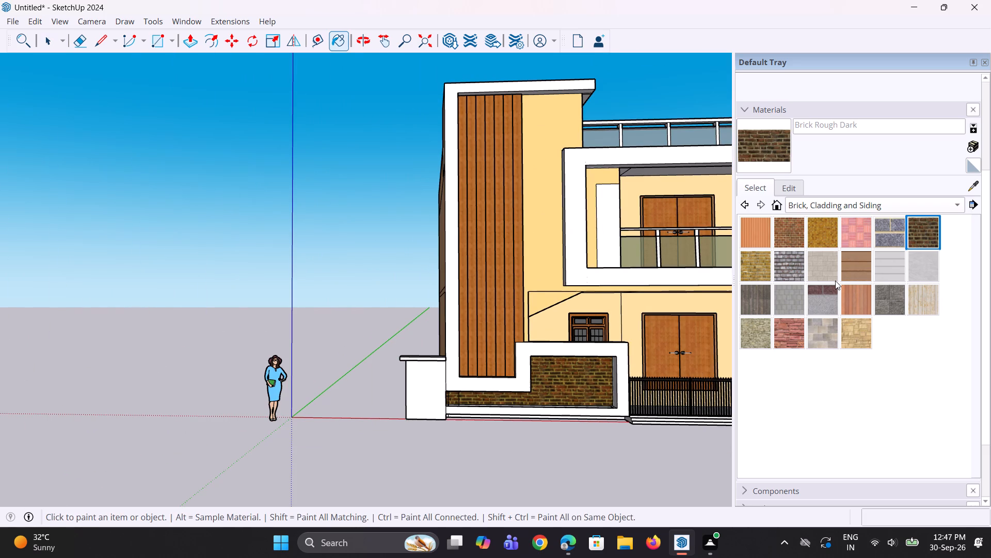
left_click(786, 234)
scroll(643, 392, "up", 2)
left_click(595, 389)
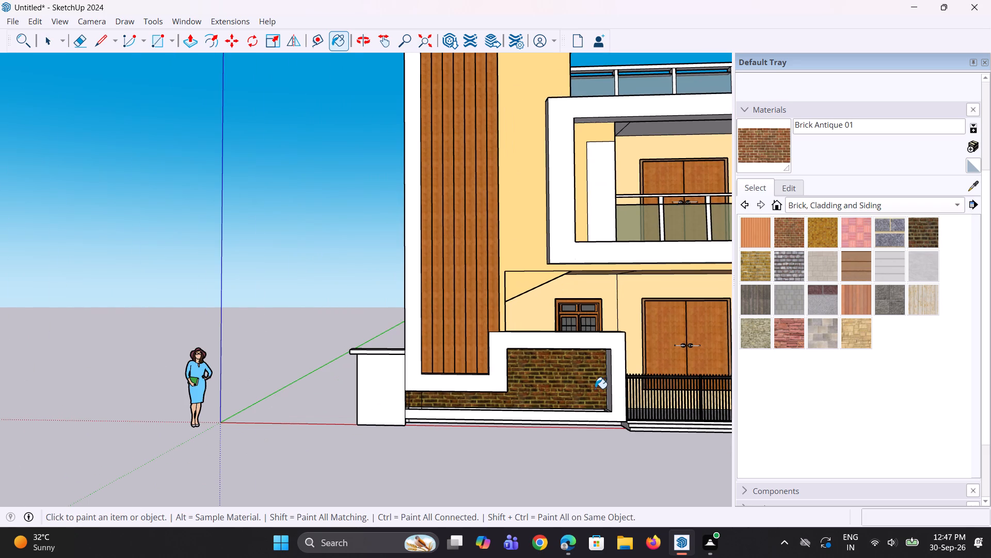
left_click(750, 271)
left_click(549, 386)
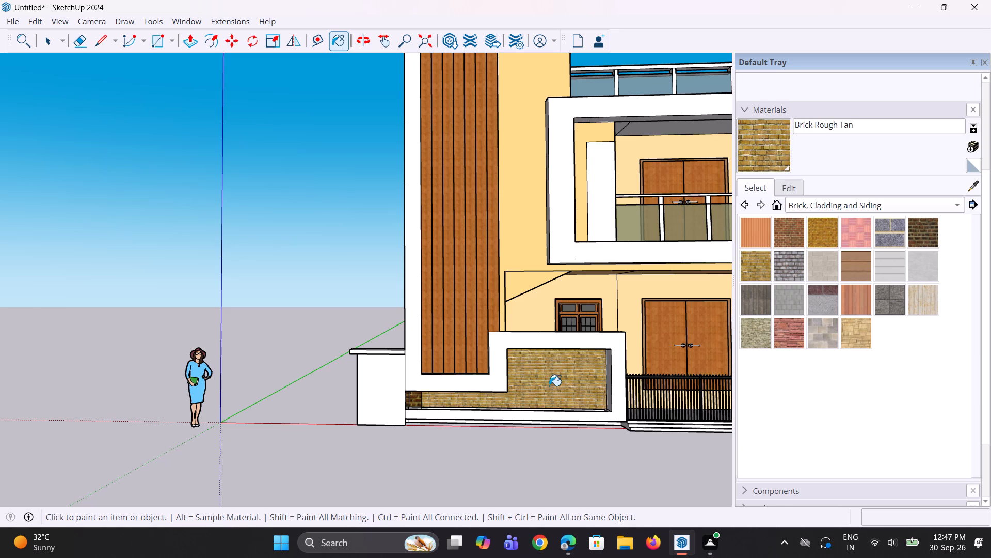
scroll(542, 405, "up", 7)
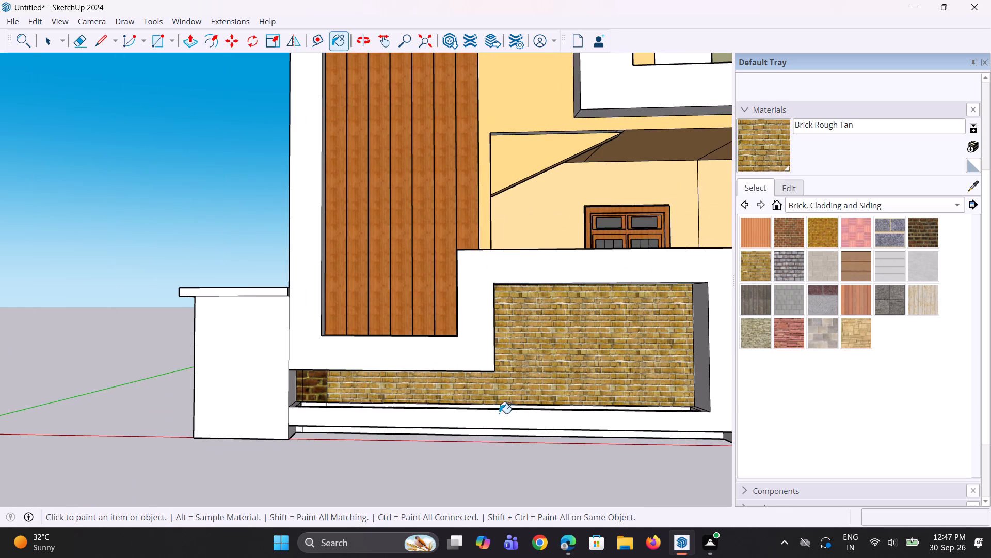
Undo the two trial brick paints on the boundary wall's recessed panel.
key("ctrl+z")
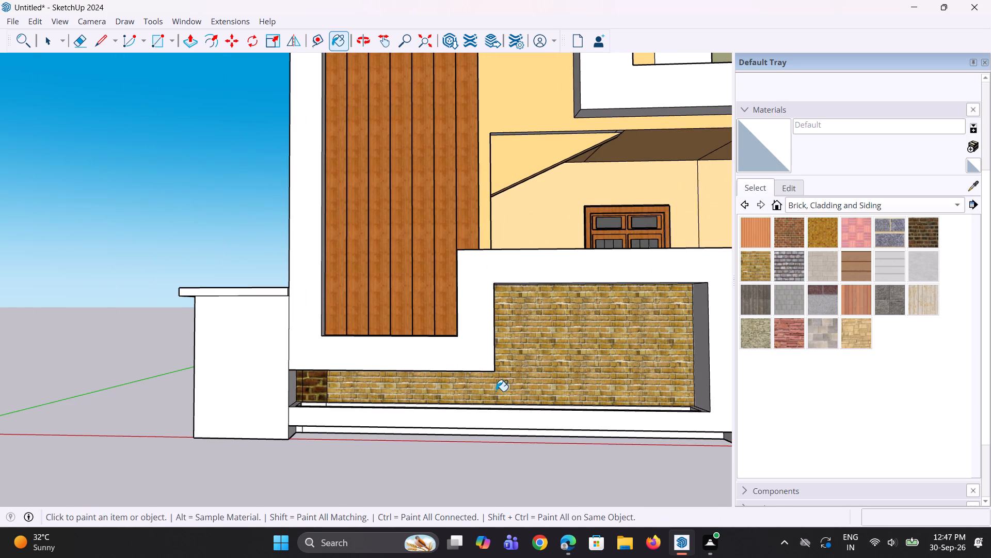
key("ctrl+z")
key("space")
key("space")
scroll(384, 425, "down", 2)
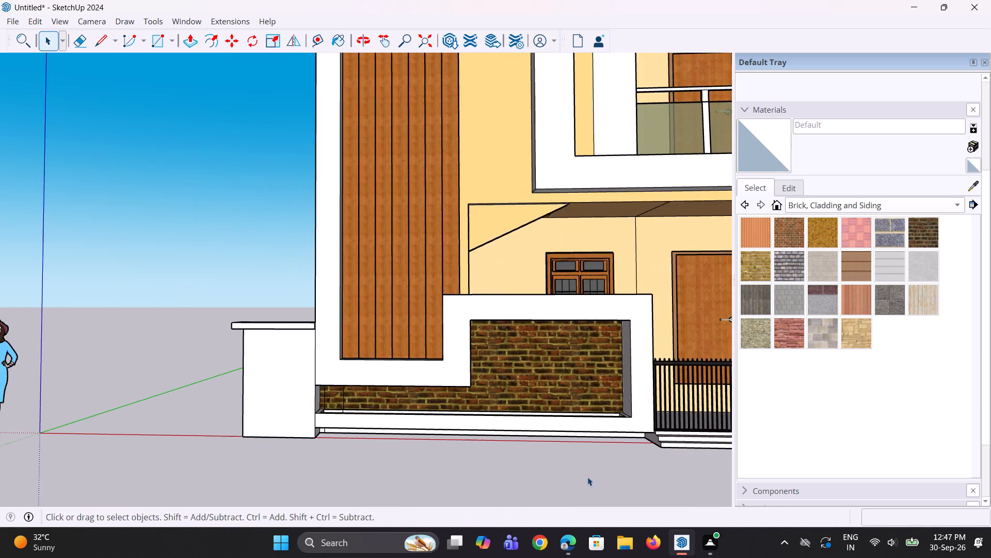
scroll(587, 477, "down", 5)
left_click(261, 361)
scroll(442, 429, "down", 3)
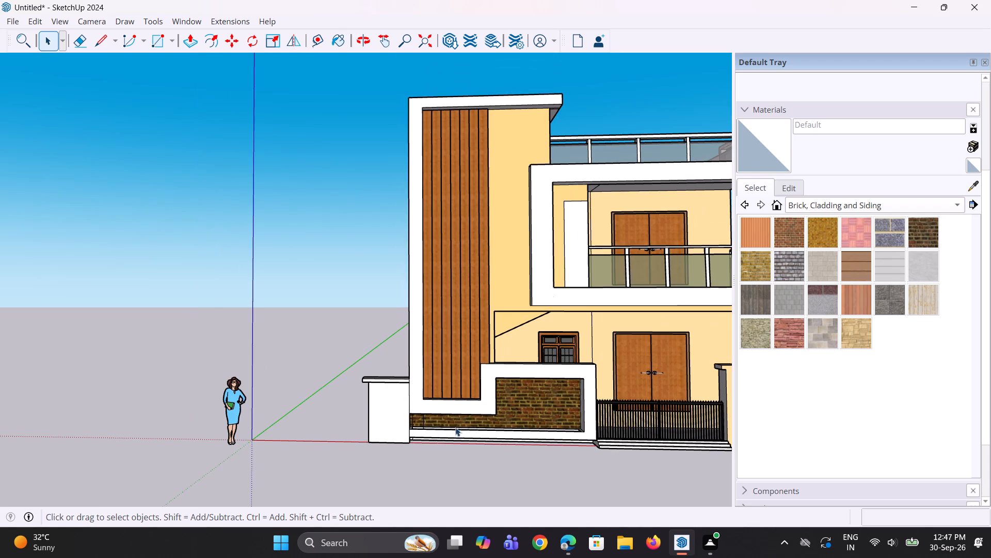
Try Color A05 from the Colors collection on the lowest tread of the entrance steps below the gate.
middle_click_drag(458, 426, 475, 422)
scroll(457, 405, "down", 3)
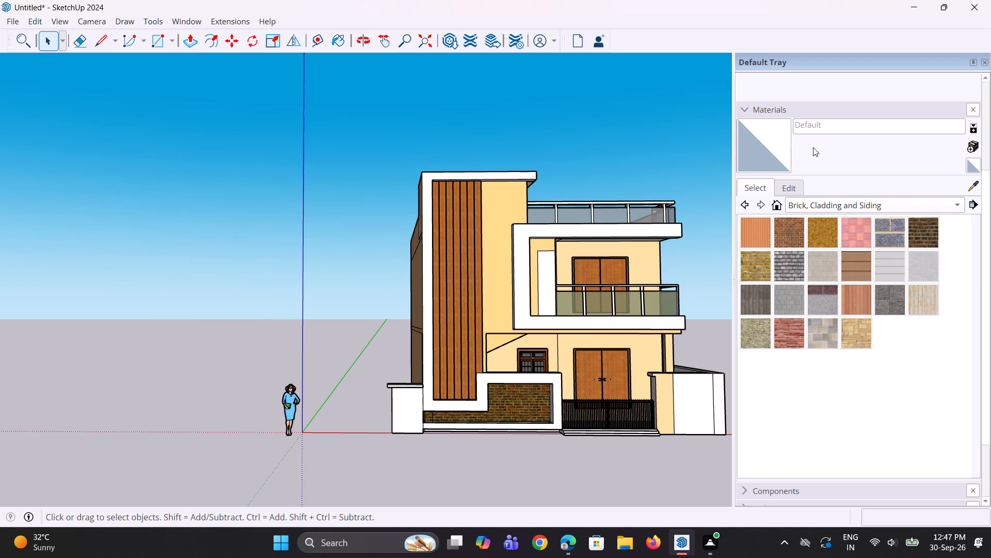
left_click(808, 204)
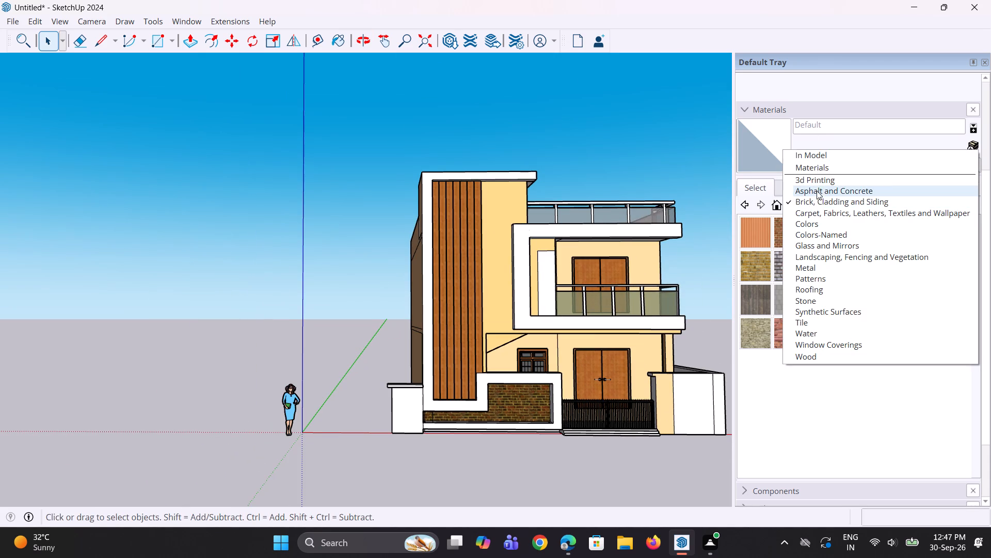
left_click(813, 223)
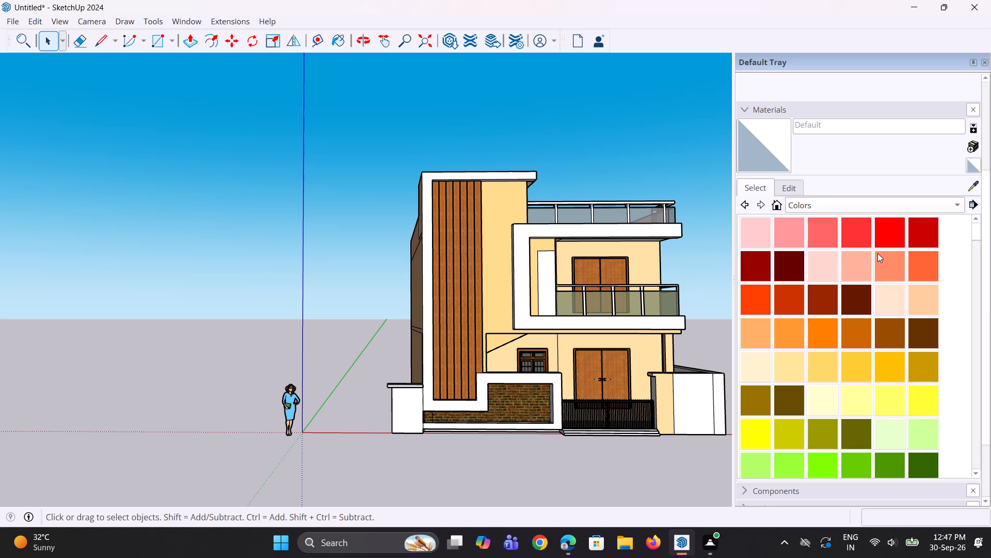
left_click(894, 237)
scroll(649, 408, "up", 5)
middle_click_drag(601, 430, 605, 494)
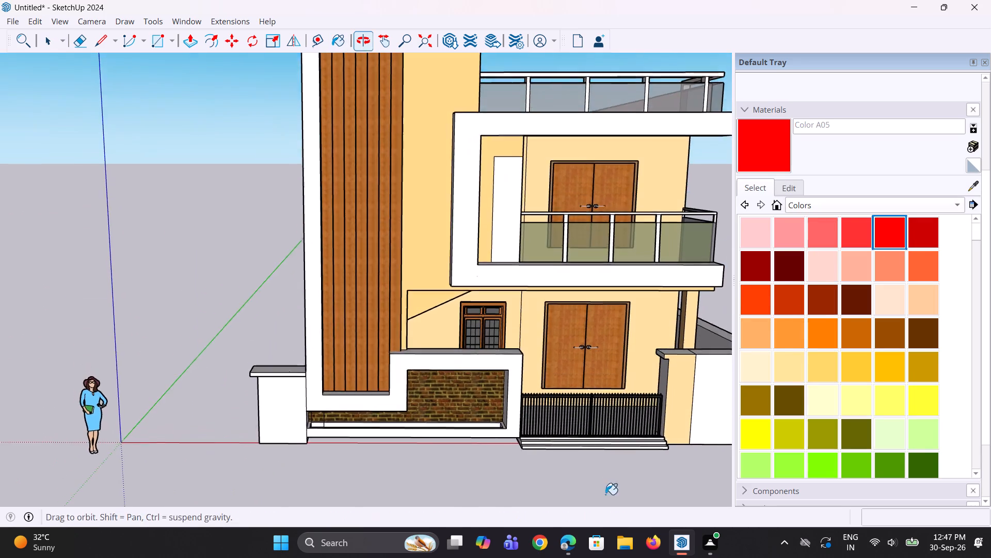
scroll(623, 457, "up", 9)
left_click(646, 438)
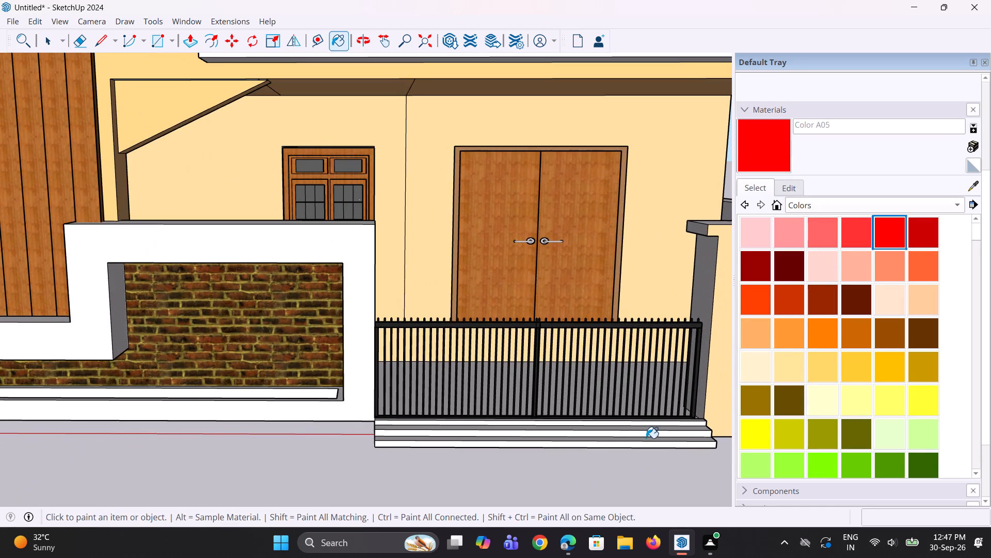
Paint the gate steps' risers, treads and the end face beside the brick-panel wall with Color A04.
scroll(646, 438, "up", 5)
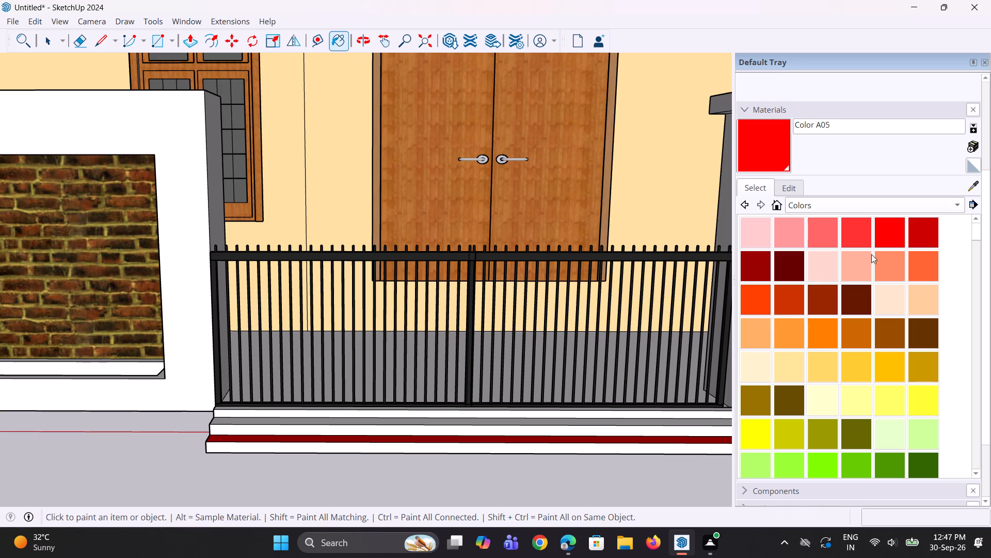
left_click(856, 231)
scroll(596, 419, "up", 2)
left_click(598, 413)
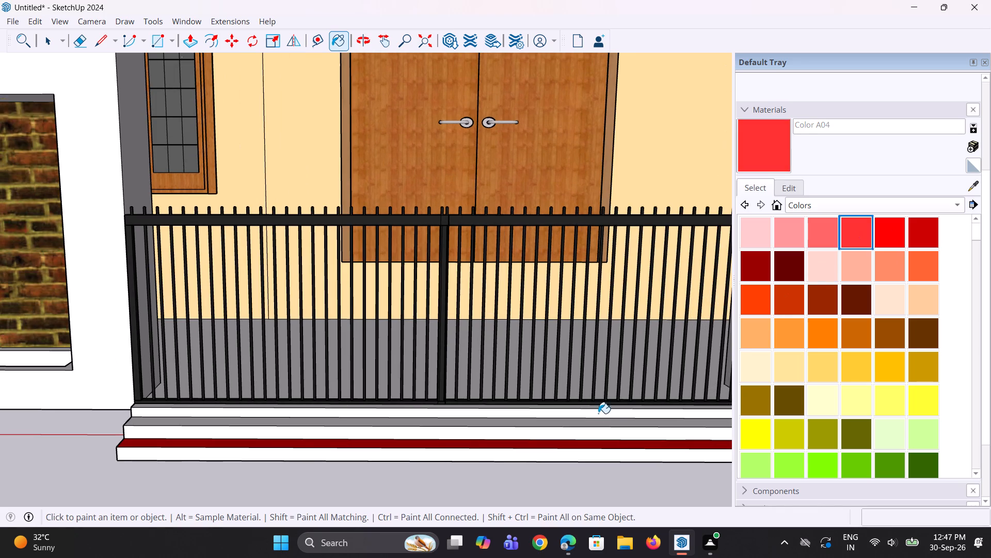
left_click(599, 430)
left_click(600, 448)
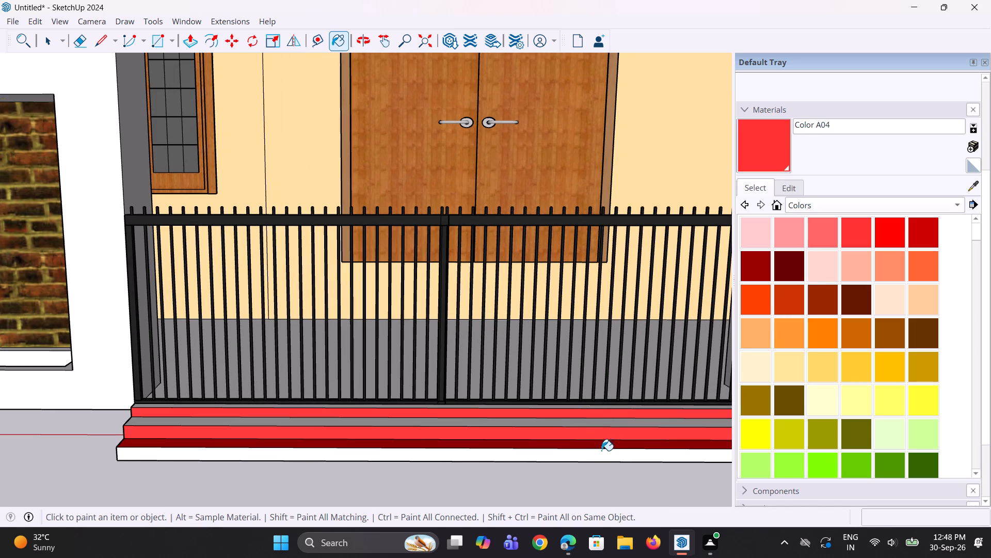
left_click(602, 459)
left_click(611, 447)
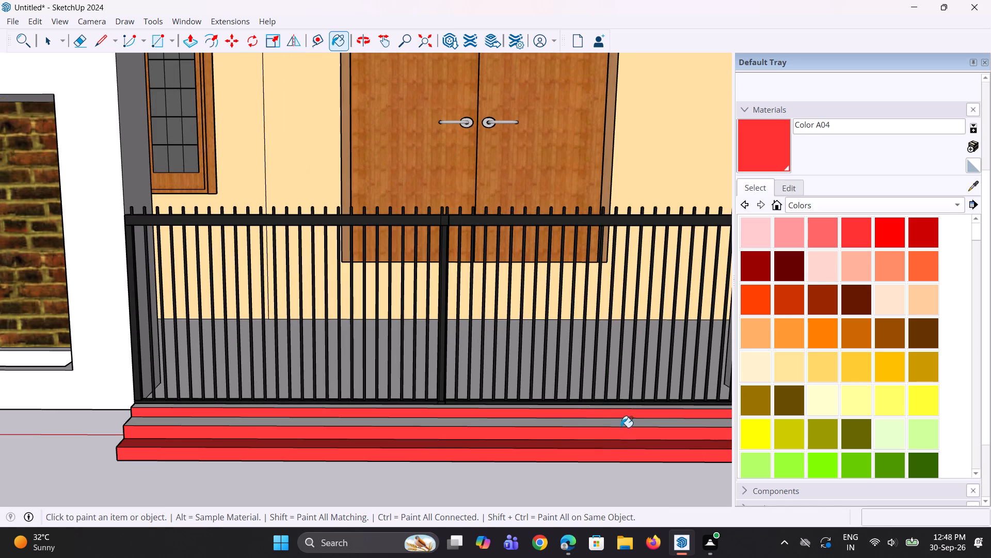
left_click(622, 425)
middle_click_drag(600, 436, 612, 409)
scroll(512, 395, "down", 5)
middle_click_drag(390, 413, 398, 414)
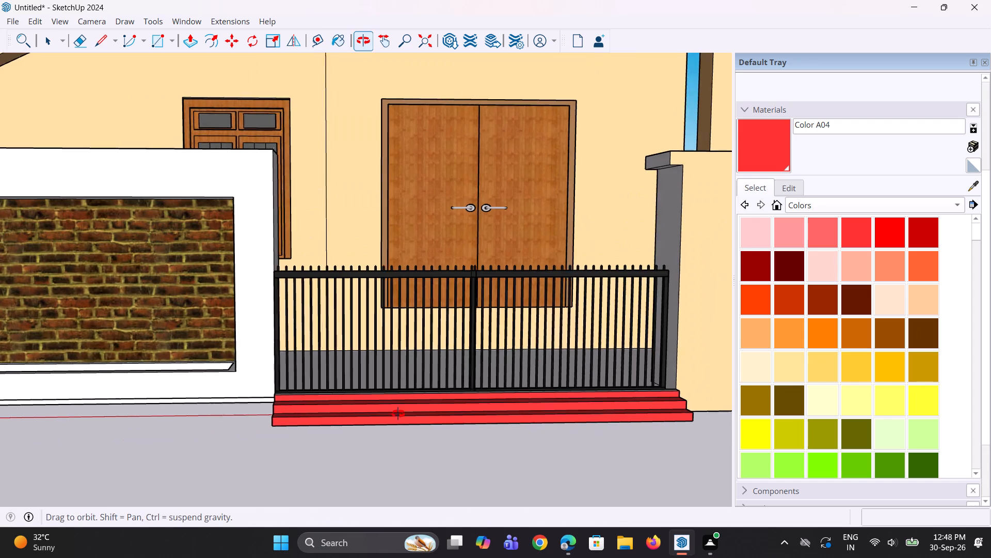
middle_click_drag(398, 414, 673, 447)
scroll(393, 423, "up", 4)
left_click(424, 426)
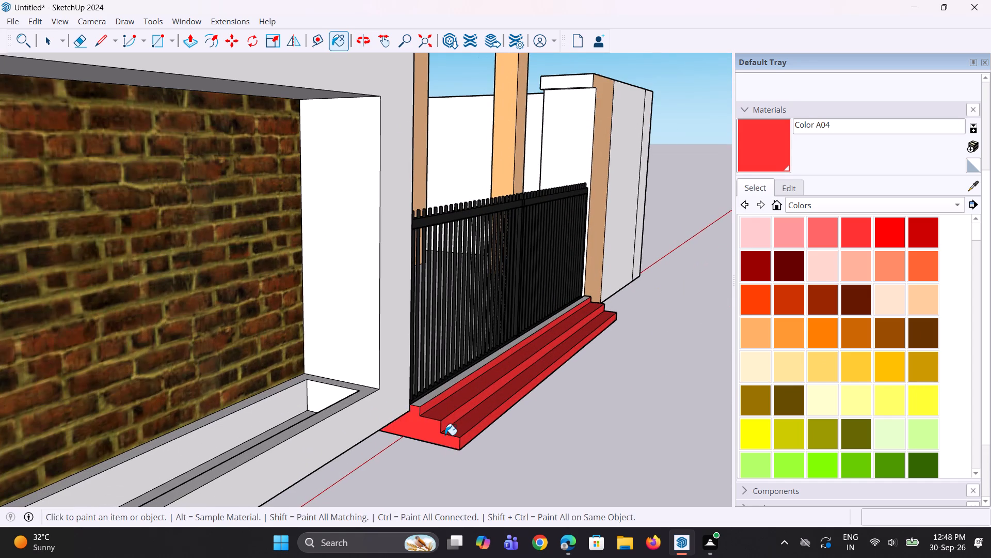
Paint the gate steps' other end face, beside the cream gate pillar, with Color A04.
scroll(449, 438, "down", 4)
middle_click_drag(485, 444, 341, 499)
scroll(425, 364, "down", 4)
middle_click_drag(497, 406, 456, 314)
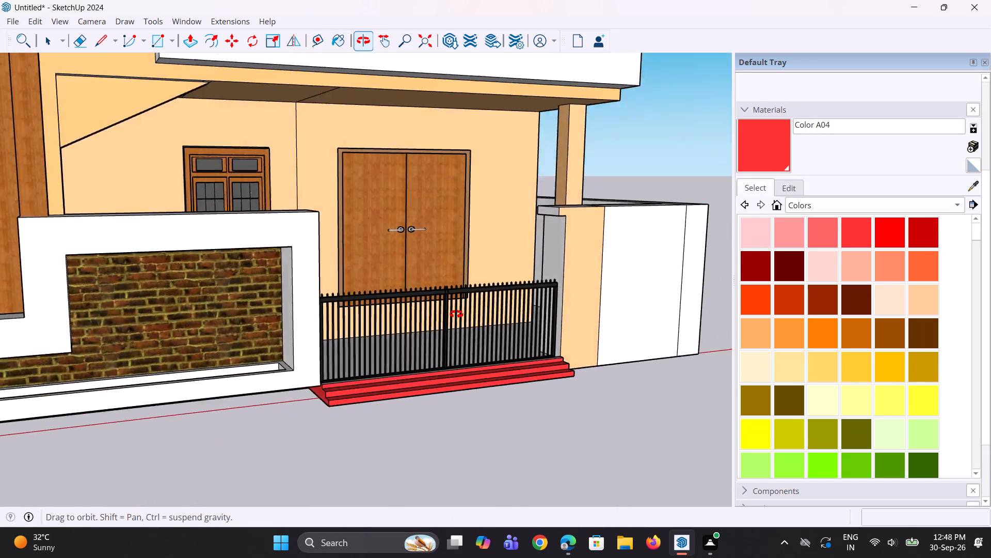
middle_click_drag(456, 314, 285, 296)
scroll(441, 354, "up", 1)
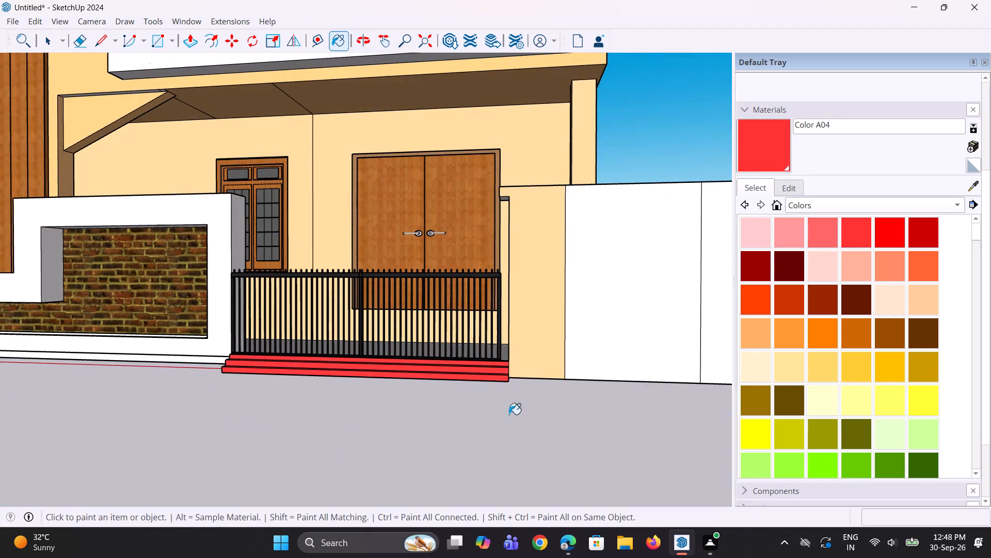
middle_click_drag(509, 414, 435, 388)
scroll(492, 360, "up", 2)
left_click(478, 369)
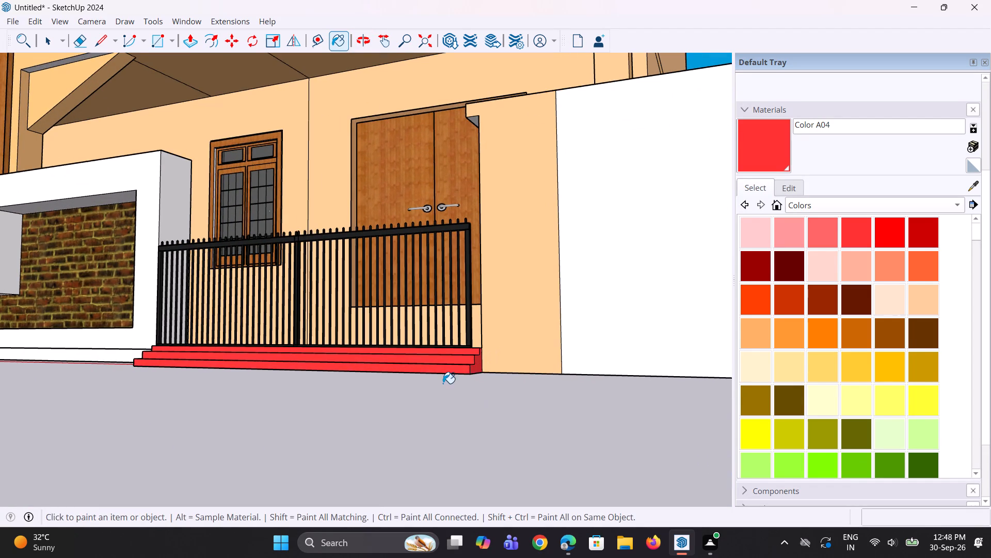
Paint the top surface of the gate steps, directly beneath the gate, with Color A04.
scroll(442, 383, "down", 4)
middle_click_drag(440, 392, 558, 466)
scroll(482, 352, "up", 2)
middle_click_drag(485, 399, 515, 466)
scroll(567, 394, "up", 2)
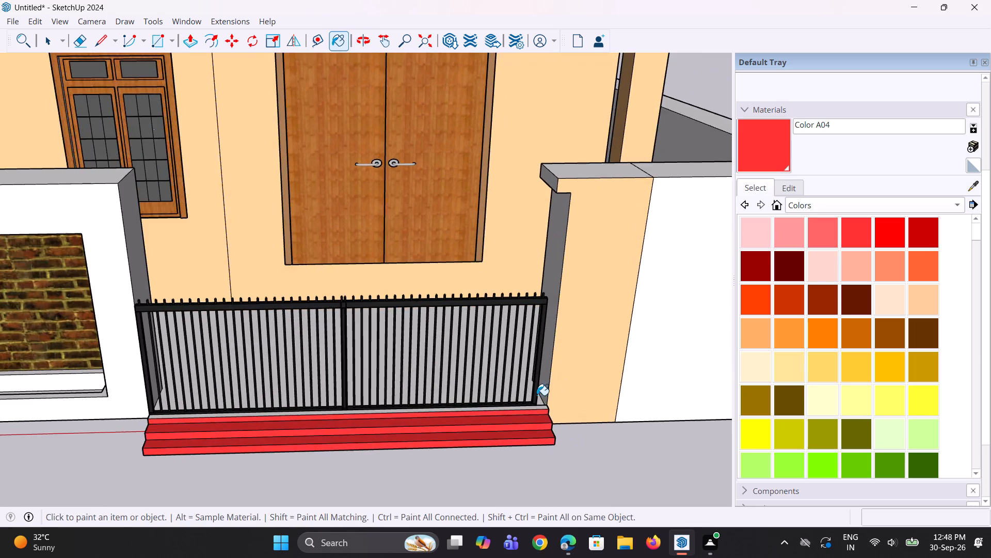
scroll(537, 395, "up", 3)
left_click(542, 407)
Paint the white boundary wall face adjoining the cream gate pillar with Color B01.
scroll(548, 405, "down", 6)
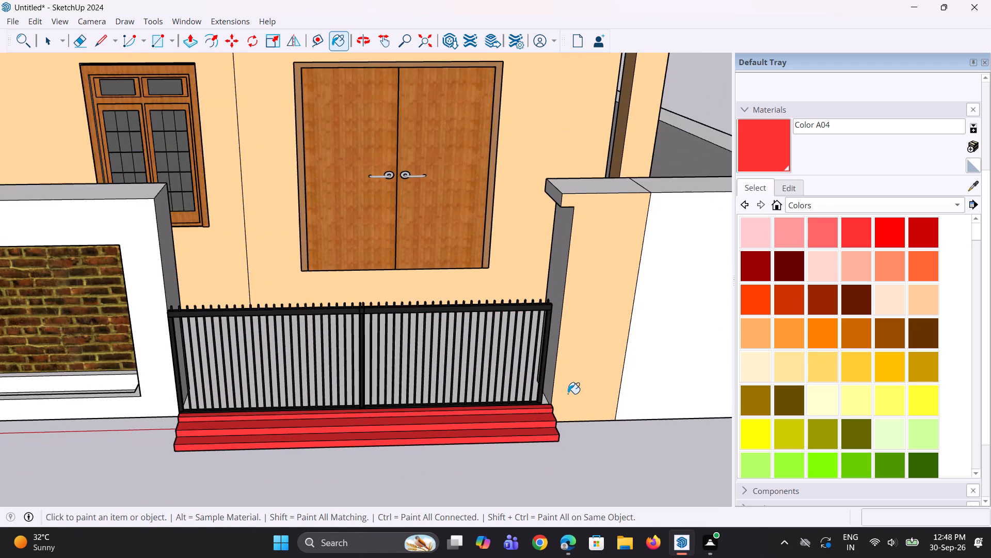
scroll(568, 394, "down", 1)
middle_click_drag(412, 475, 410, 406)
scroll(410, 406, "down", 3)
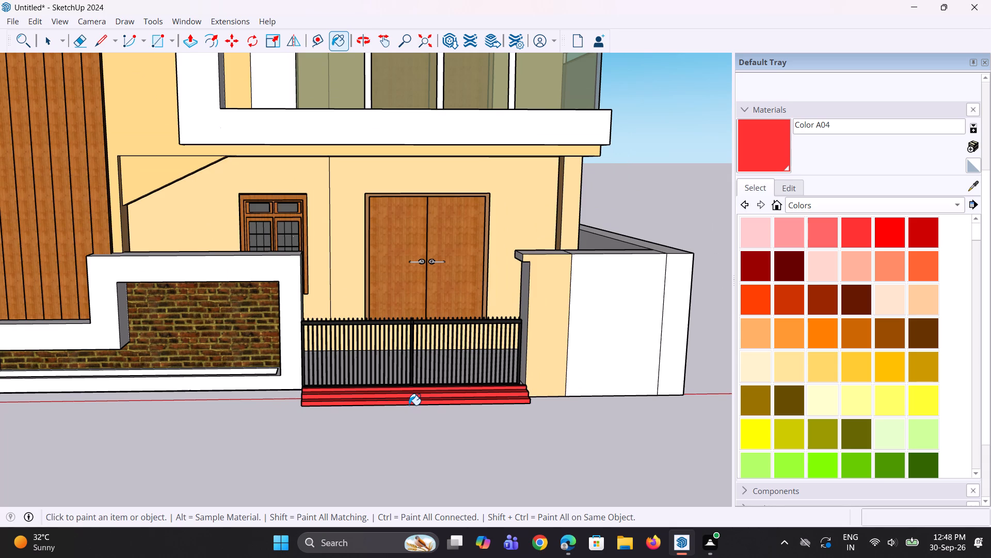
scroll(438, 393, "down", 3)
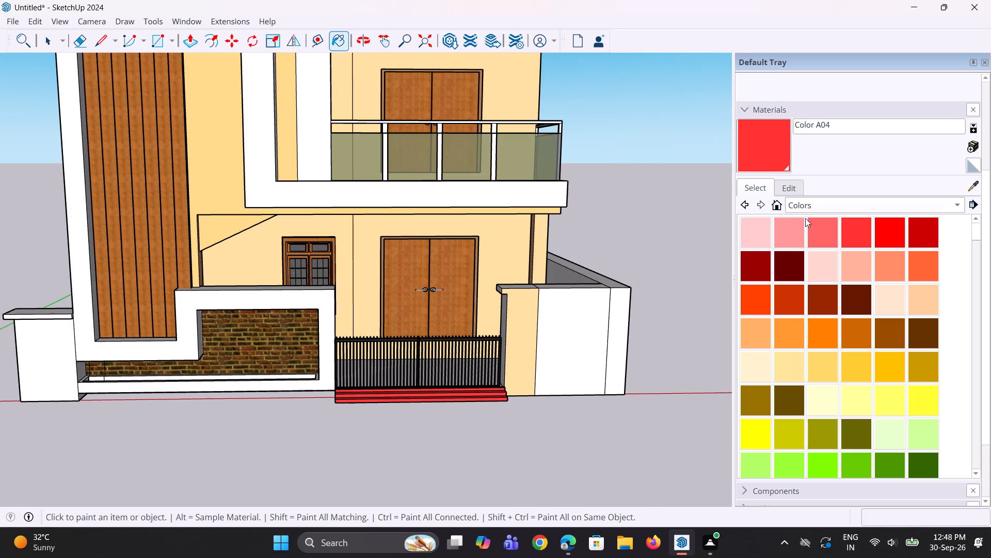
left_click(814, 268)
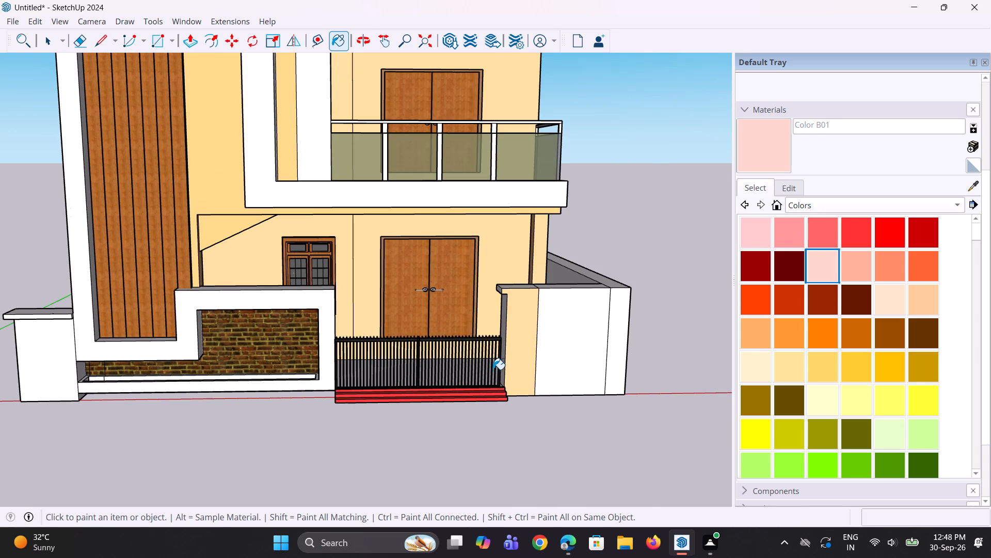
left_click(554, 358)
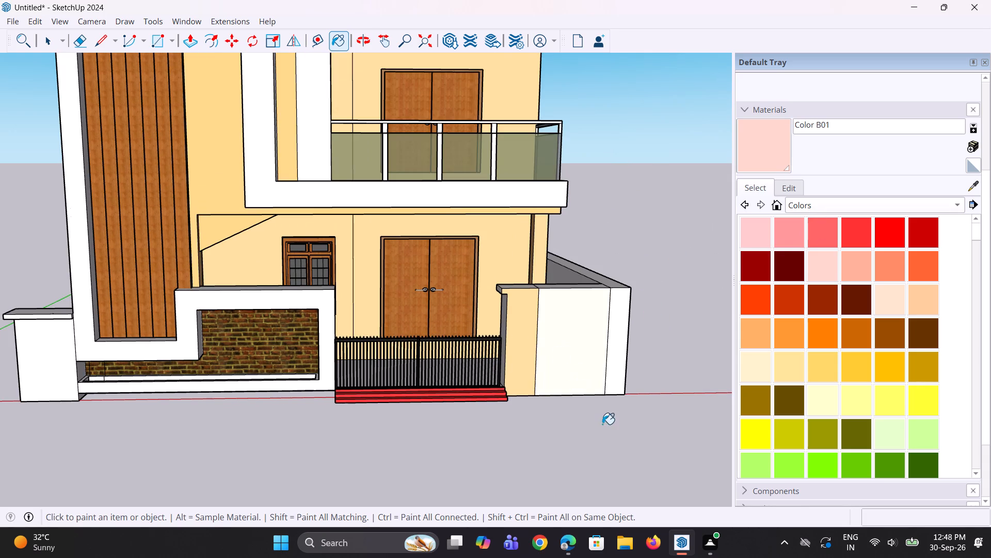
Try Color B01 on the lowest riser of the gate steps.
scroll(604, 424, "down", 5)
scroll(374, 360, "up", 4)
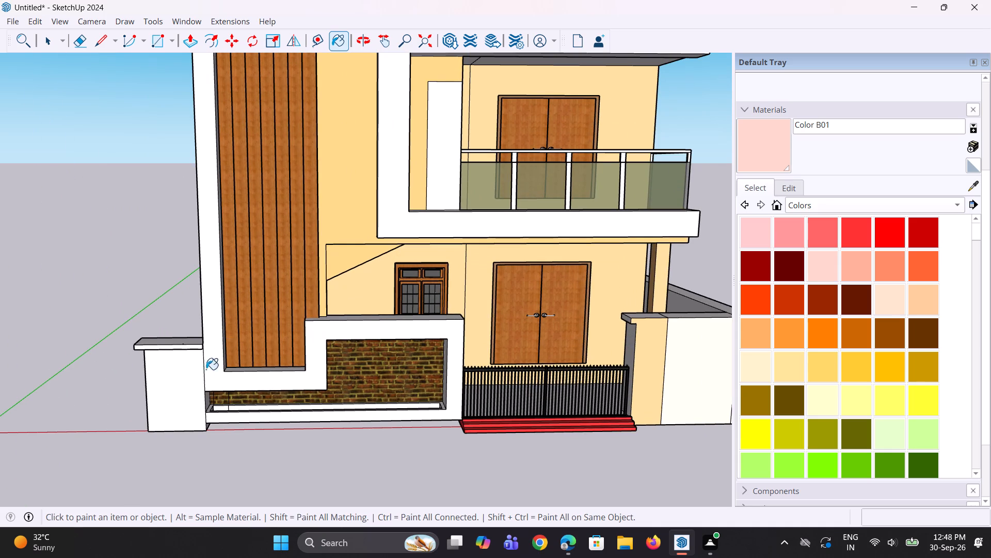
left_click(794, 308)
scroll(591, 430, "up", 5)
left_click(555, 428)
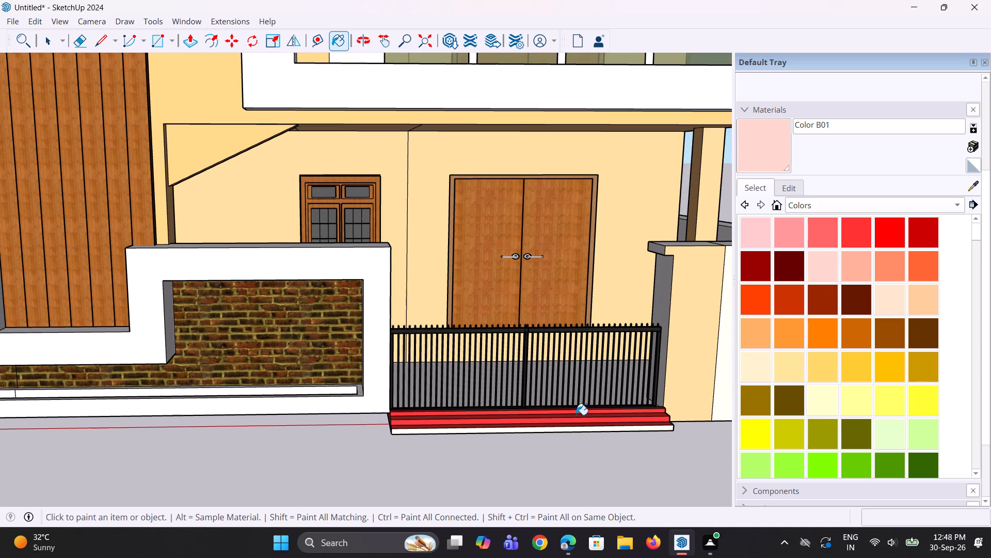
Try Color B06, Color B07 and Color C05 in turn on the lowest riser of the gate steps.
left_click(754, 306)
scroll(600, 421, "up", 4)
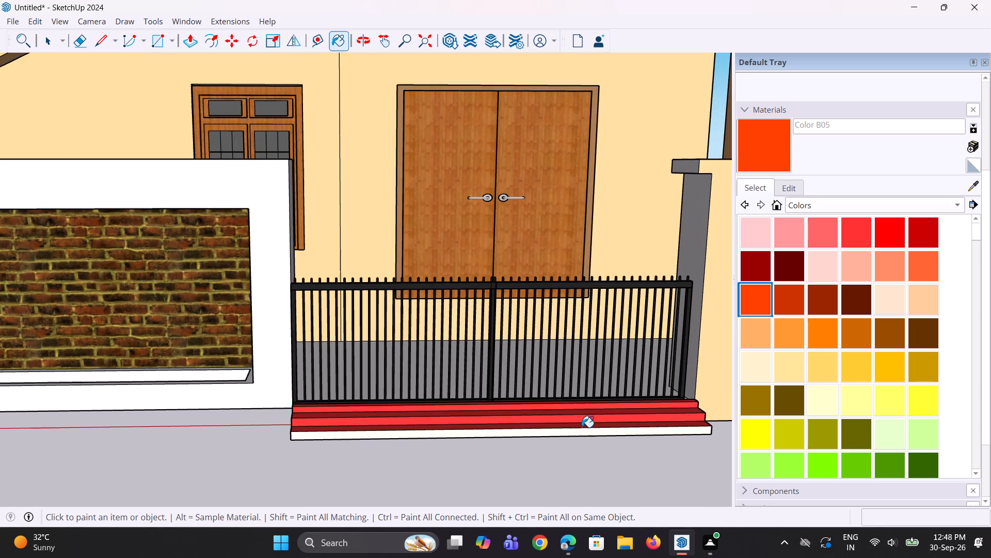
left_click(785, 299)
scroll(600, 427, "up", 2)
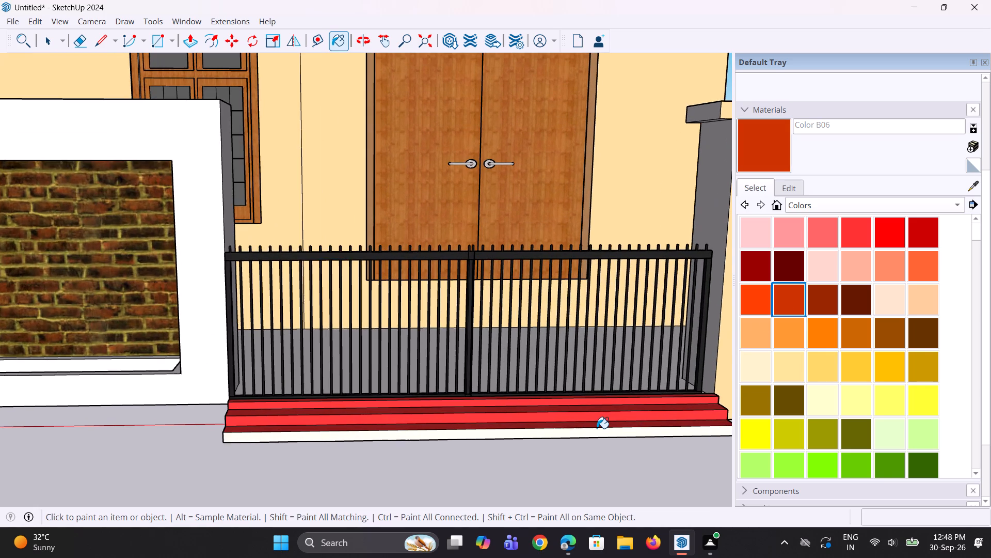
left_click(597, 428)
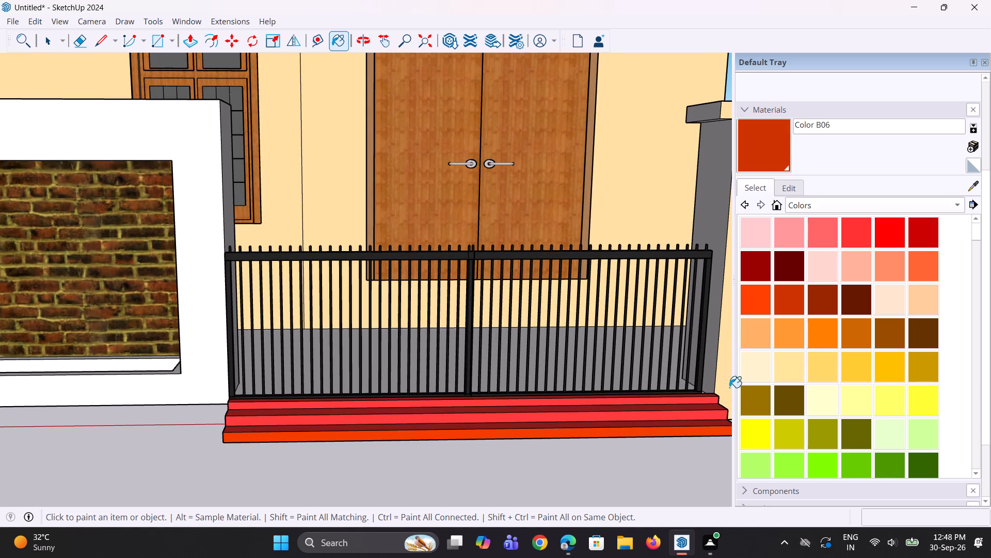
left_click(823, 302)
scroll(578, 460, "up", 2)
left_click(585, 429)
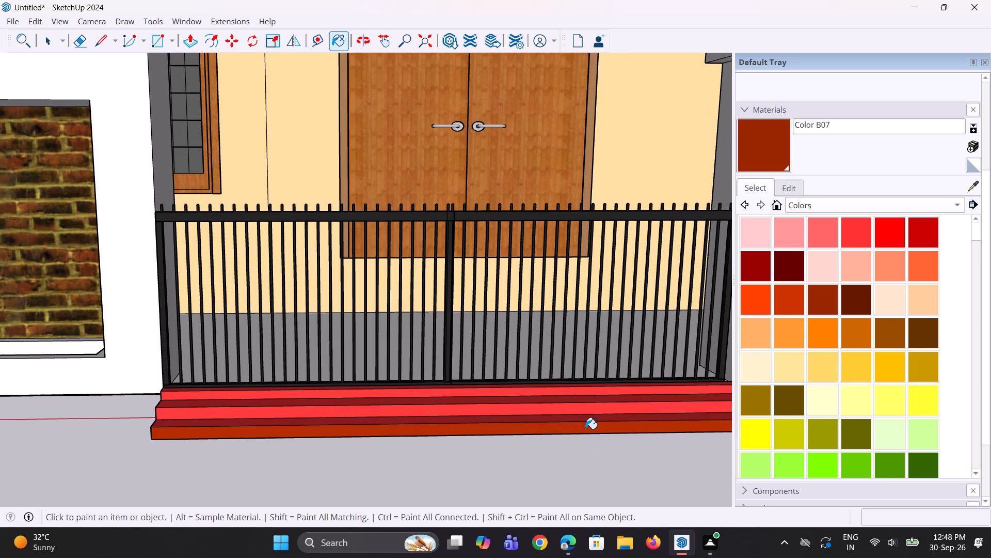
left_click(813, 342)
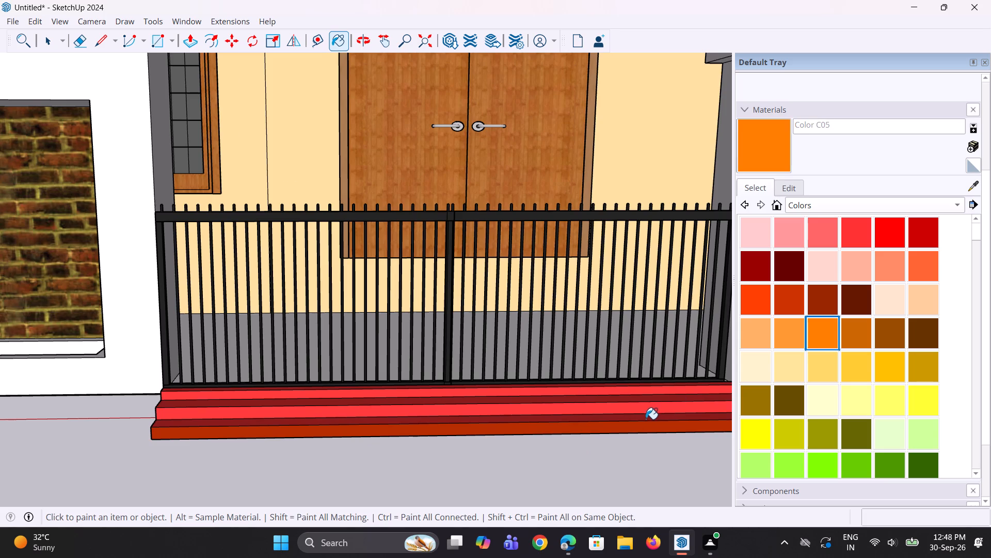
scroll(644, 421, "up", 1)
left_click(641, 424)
Repaint the front risers and the treads of the gate steps with Color B05.
scroll(522, 515, "down", 2)
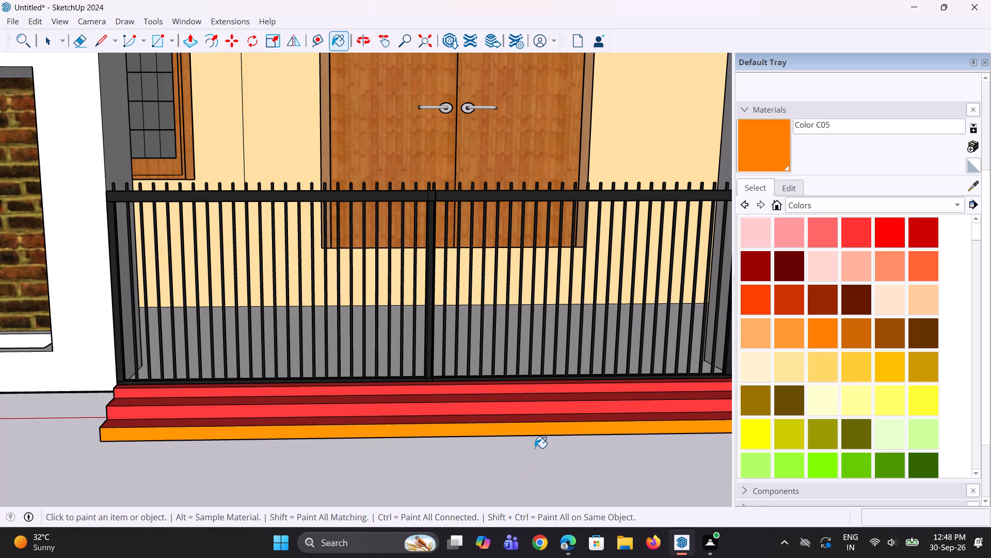
scroll(535, 448, "down", 3)
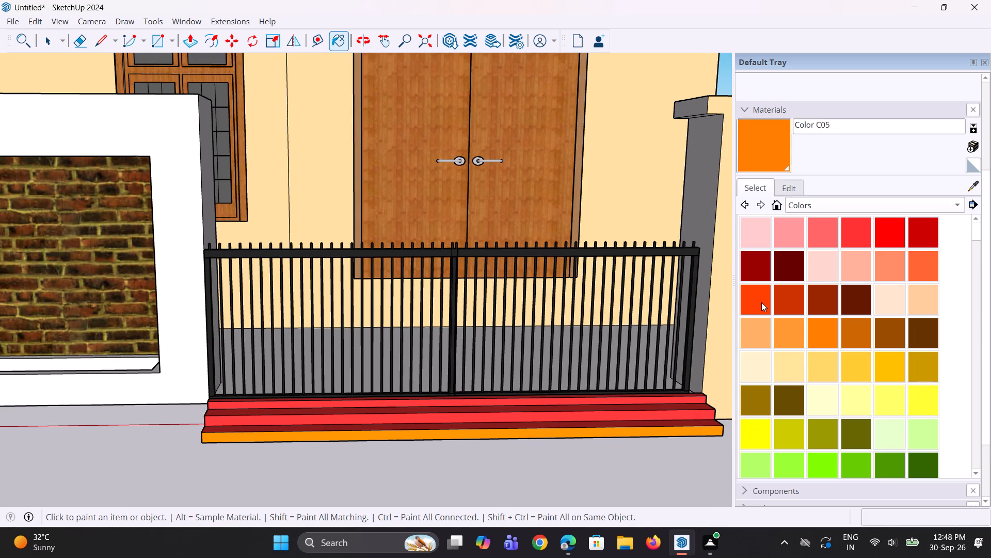
left_click(761, 302)
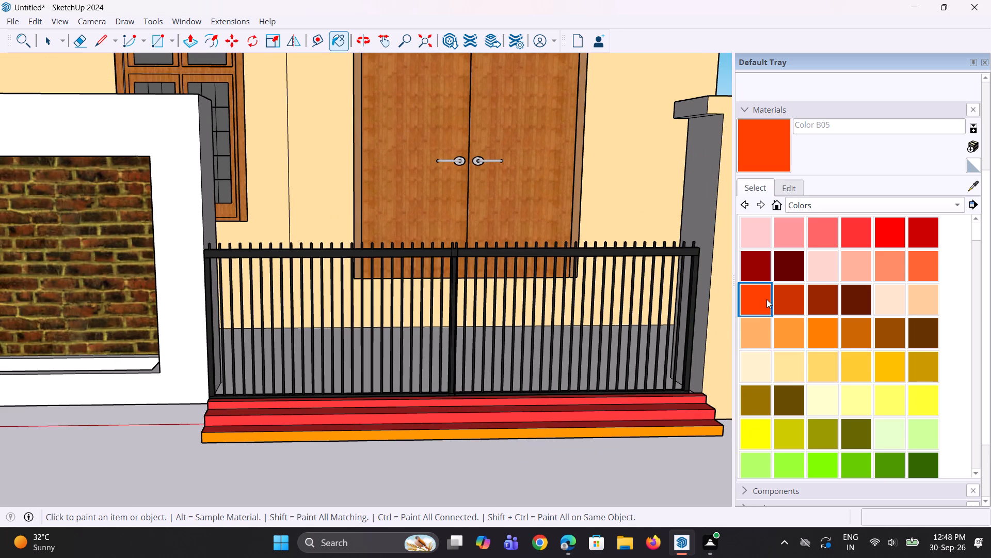
left_click(781, 310)
scroll(611, 423, "up", 1)
left_click(609, 432)
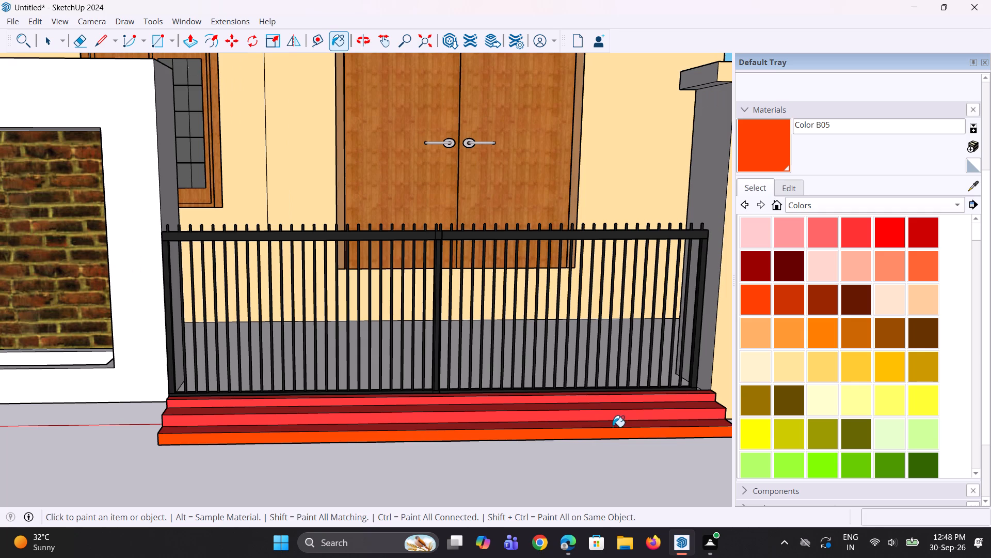
left_click(615, 422)
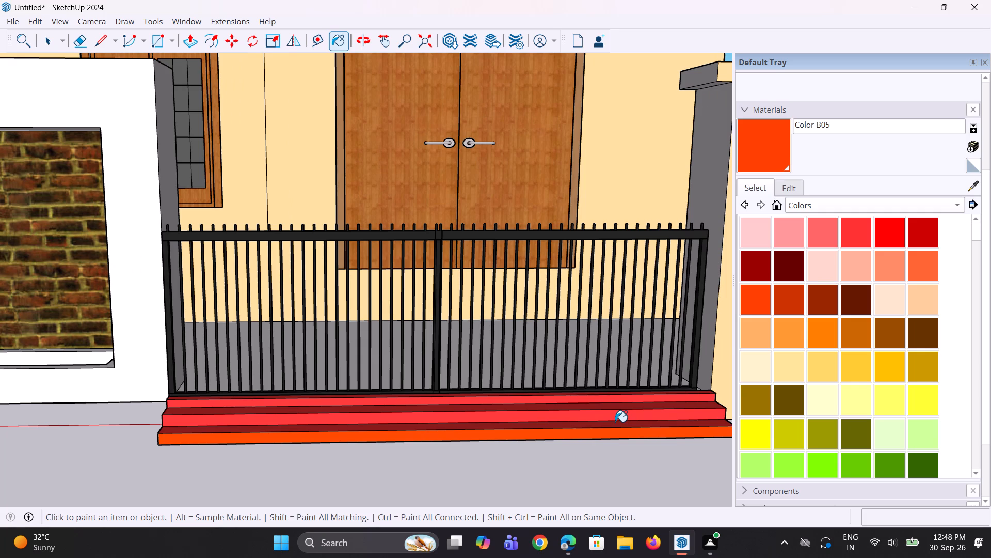
left_click(613, 425)
left_click(621, 419)
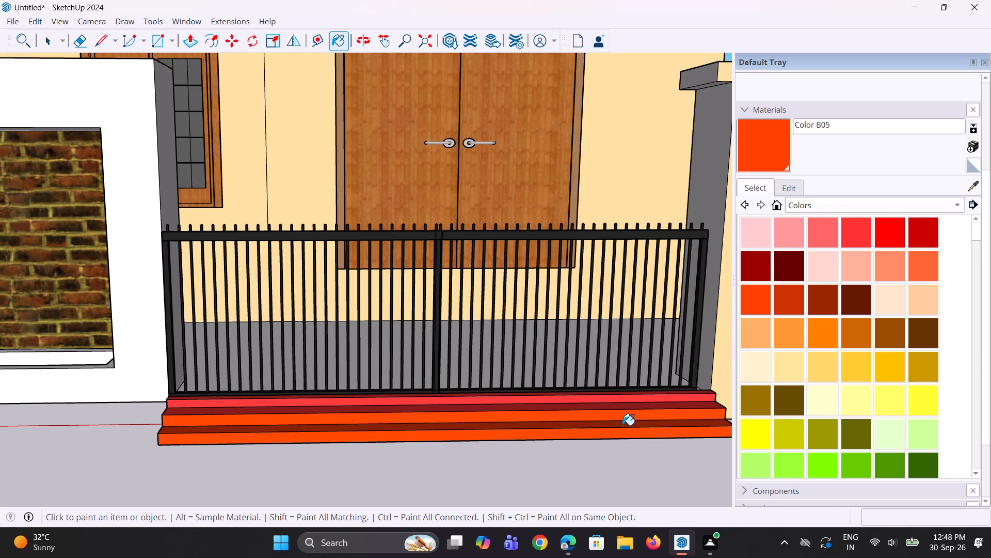
left_click(625, 424)
left_click(637, 406)
left_click(643, 399)
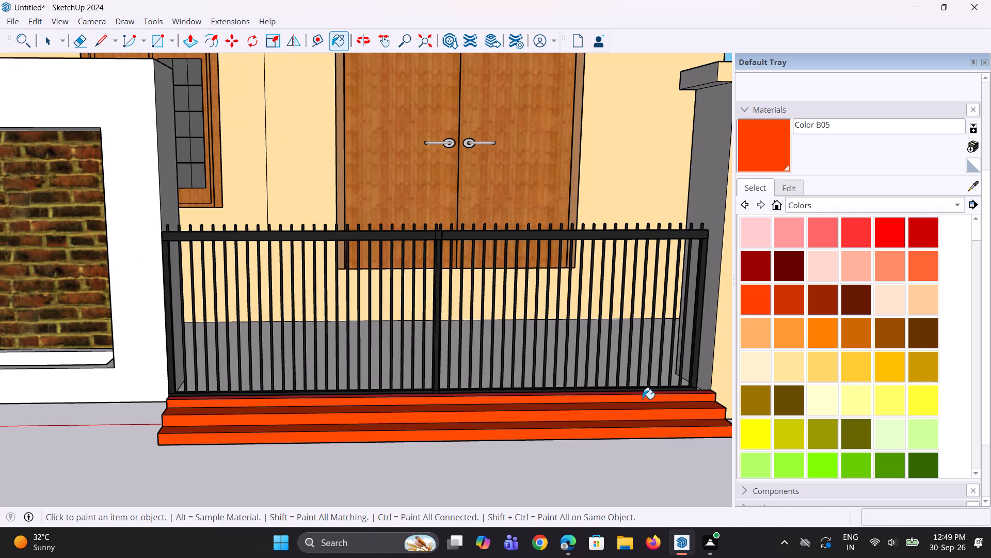
Paint the top tread of the gate steps, directly beneath the black gate, with Color B05.
scroll(647, 412, "up", 3)
left_click(656, 405)
left_click(658, 385)
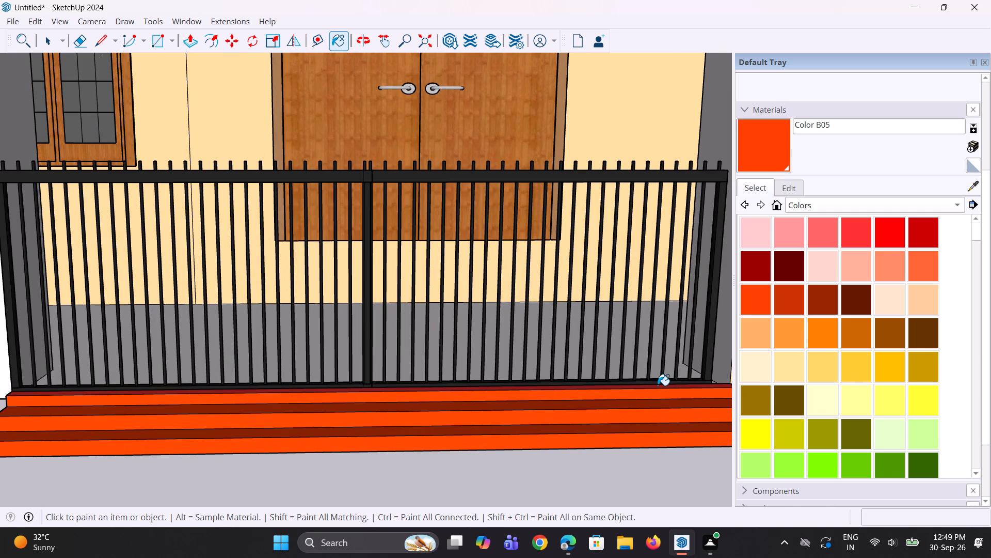
left_click(658, 385)
scroll(648, 398, "down", 3)
scroll(711, 384, "up", 5)
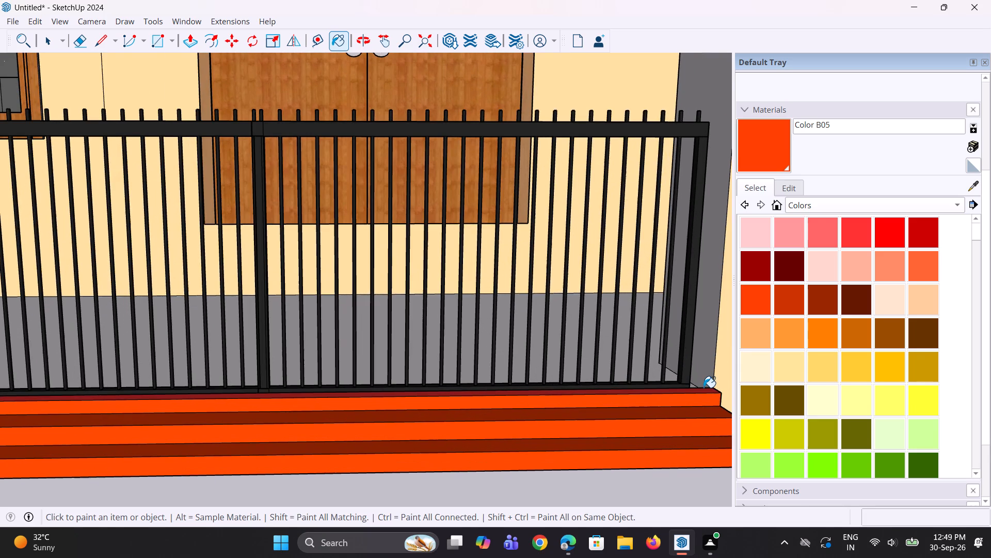
left_click(703, 388)
double_click(703, 391)
scroll(688, 405, "down", 9)
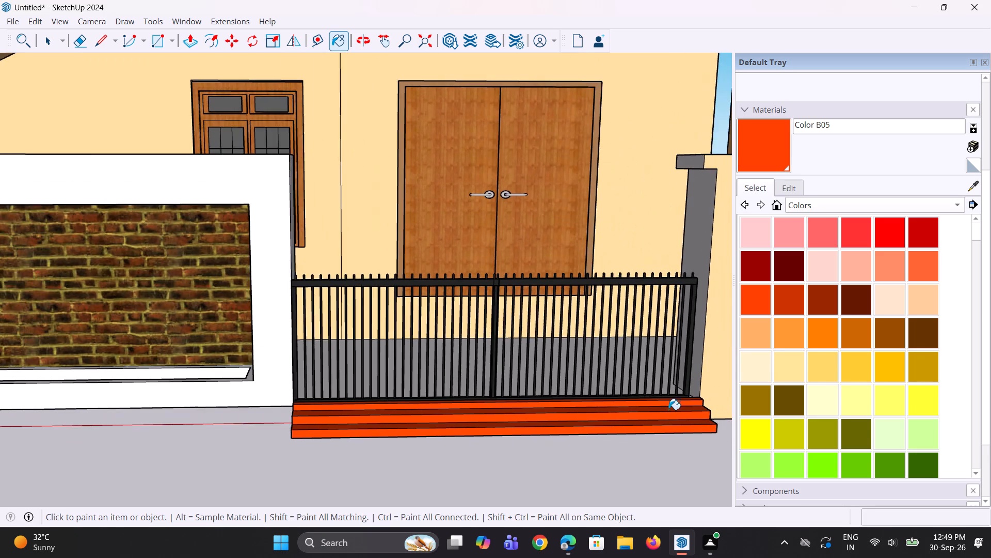
Paint the side faces at both ends of the gate steps with Color B05.
middle_click_drag(414, 421, 499, 411)
scroll(331, 434, "up", 2)
left_click(327, 413)
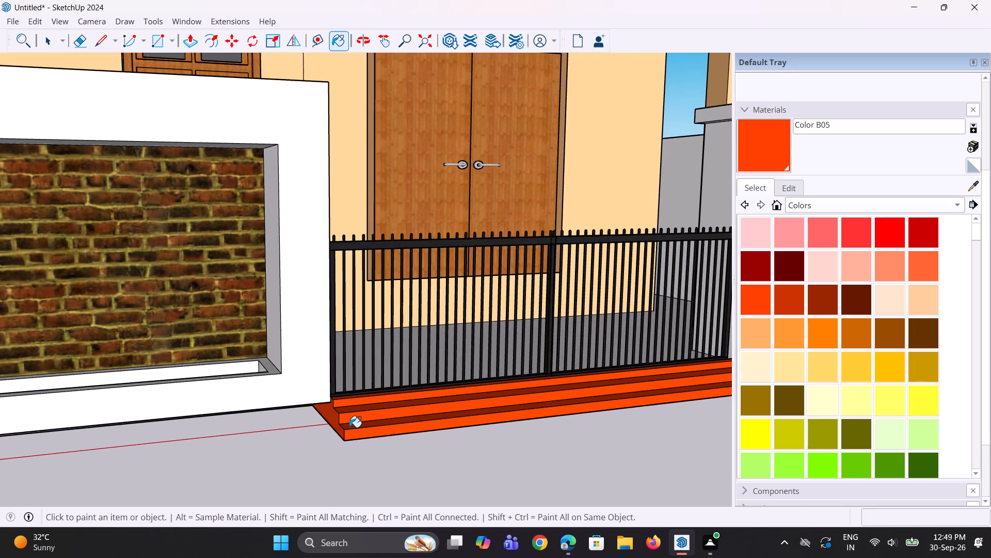
scroll(346, 428, "down", 4)
middle_click_drag(522, 427, 245, 382)
scroll(486, 431, "up", 3)
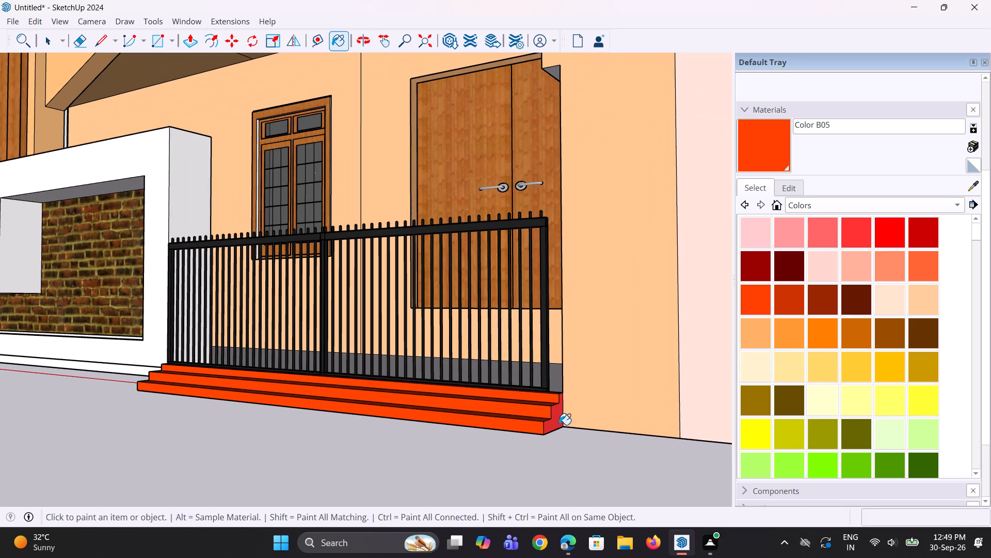
left_click(559, 421)
scroll(390, 433, "down", 4)
middle_click_drag(314, 406, 605, 406)
scroll(462, 437, "down", 5)
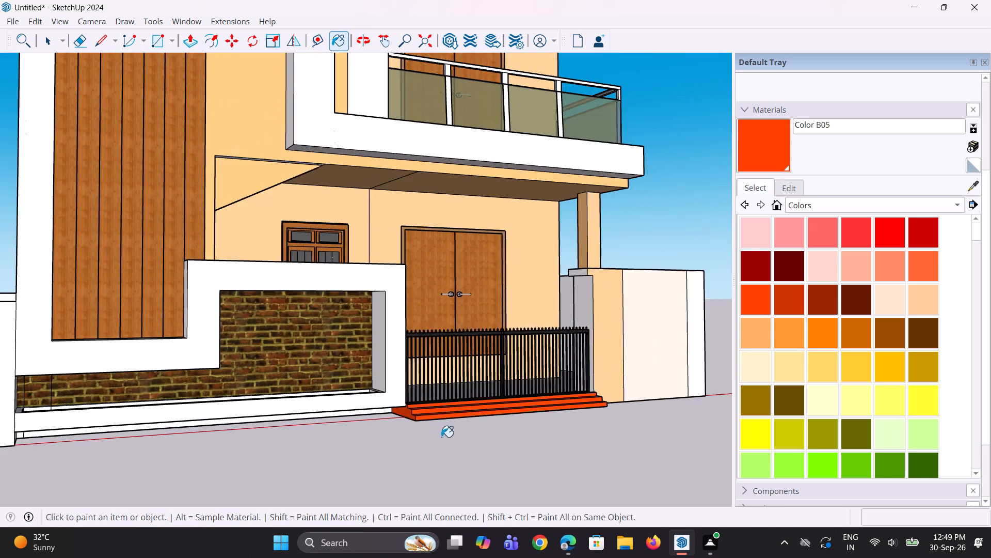
Paint the white front frame around the boundary wall's brick panel with Color A01.
middle_click_drag(440, 437, 313, 507)
scroll(367, 453, "up", 2)
key("space")
key("space")
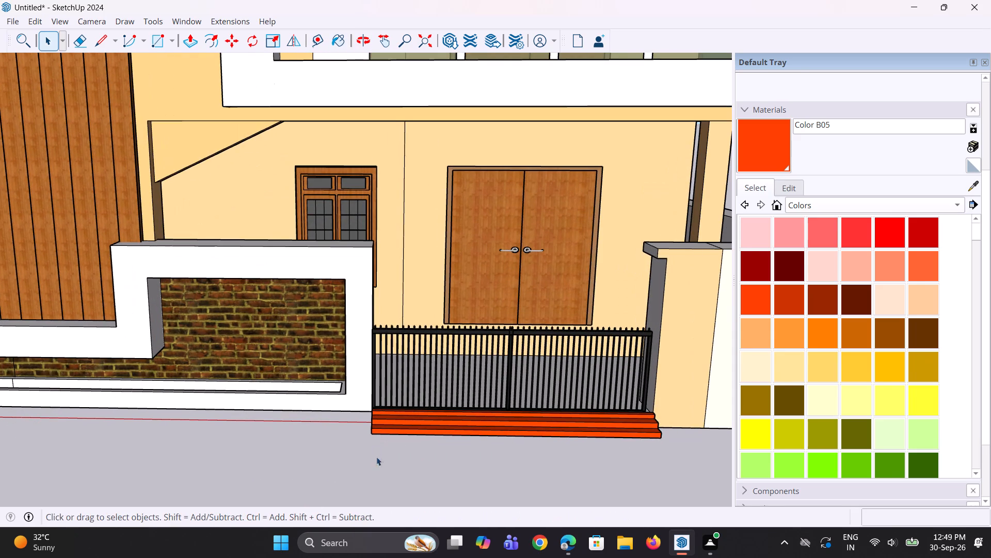
left_click(760, 237)
left_click(356, 280)
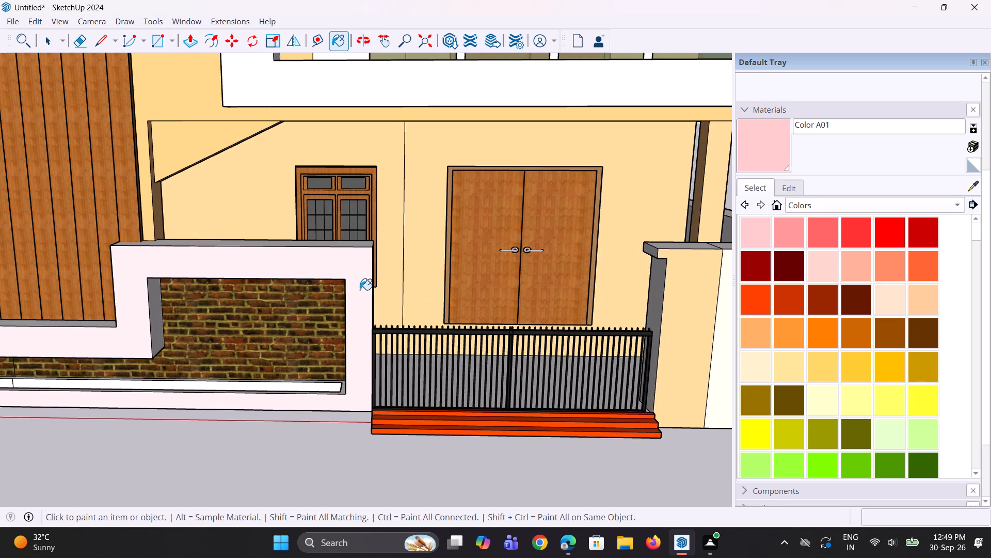
scroll(363, 298, "down", 1)
middle_click_drag(363, 298, 375, 274)
scroll(375, 274, "down", 5)
middle_click_drag(374, 280, 375, 263)
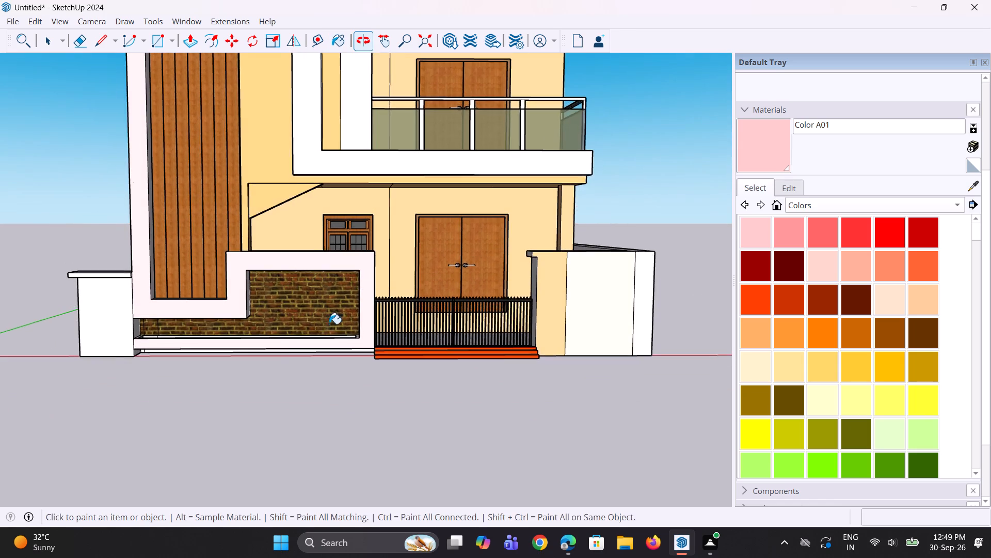
scroll(274, 361, "up", 2)
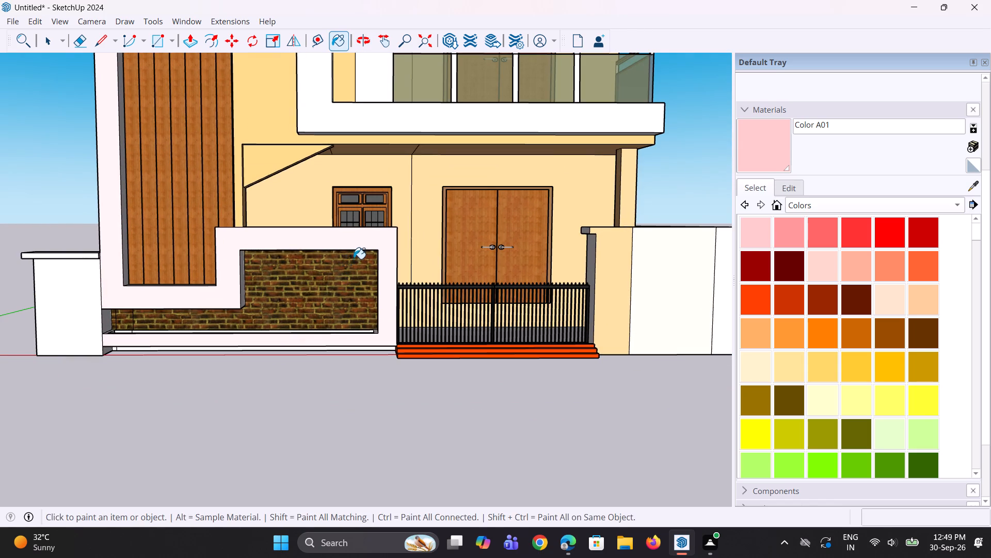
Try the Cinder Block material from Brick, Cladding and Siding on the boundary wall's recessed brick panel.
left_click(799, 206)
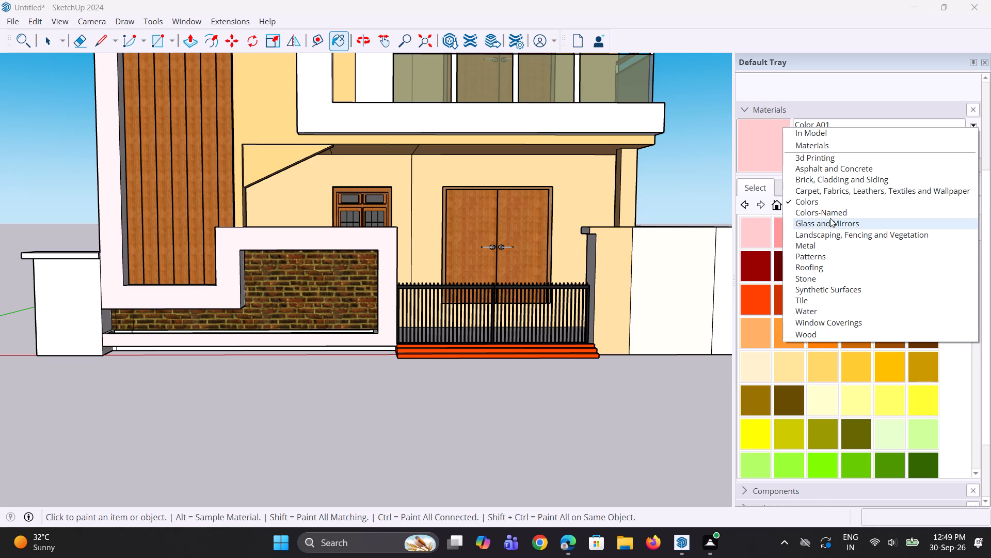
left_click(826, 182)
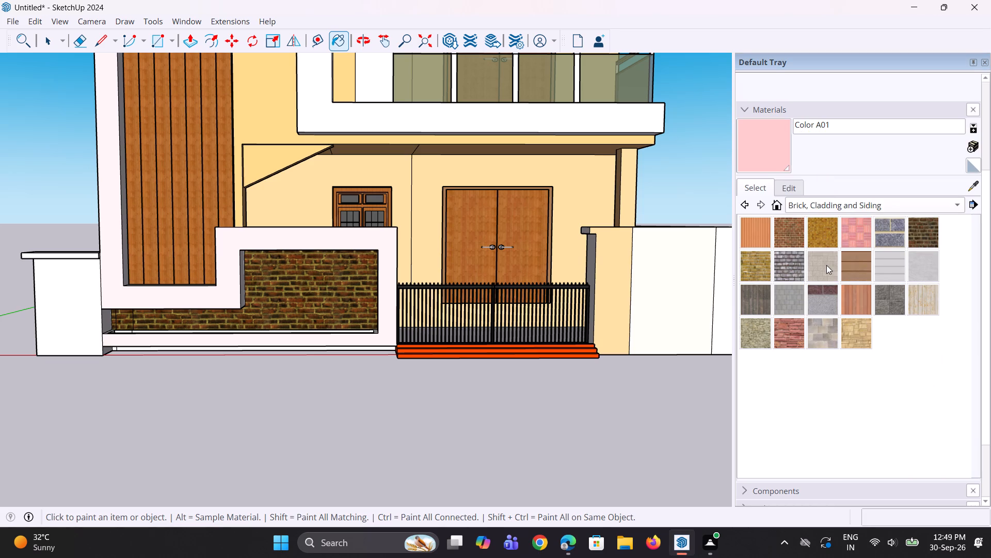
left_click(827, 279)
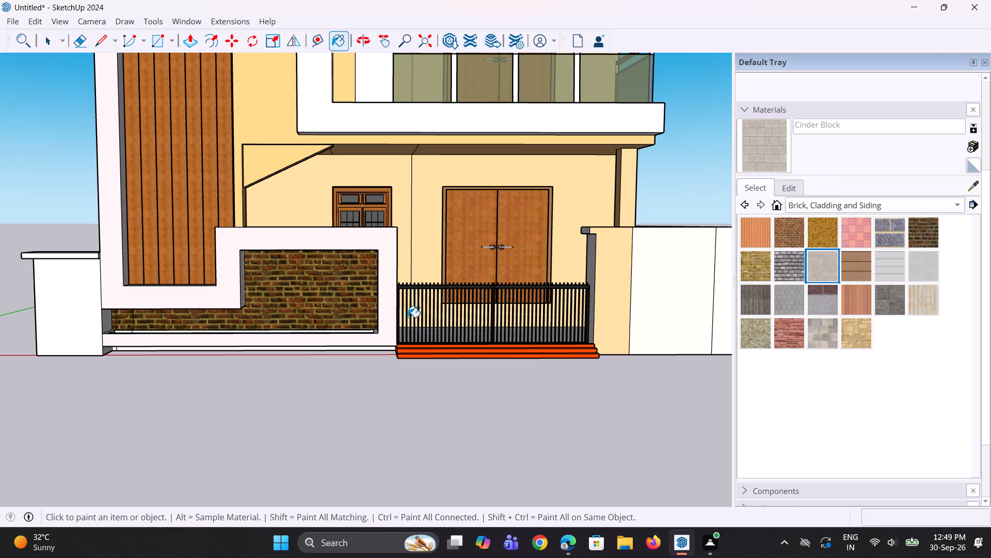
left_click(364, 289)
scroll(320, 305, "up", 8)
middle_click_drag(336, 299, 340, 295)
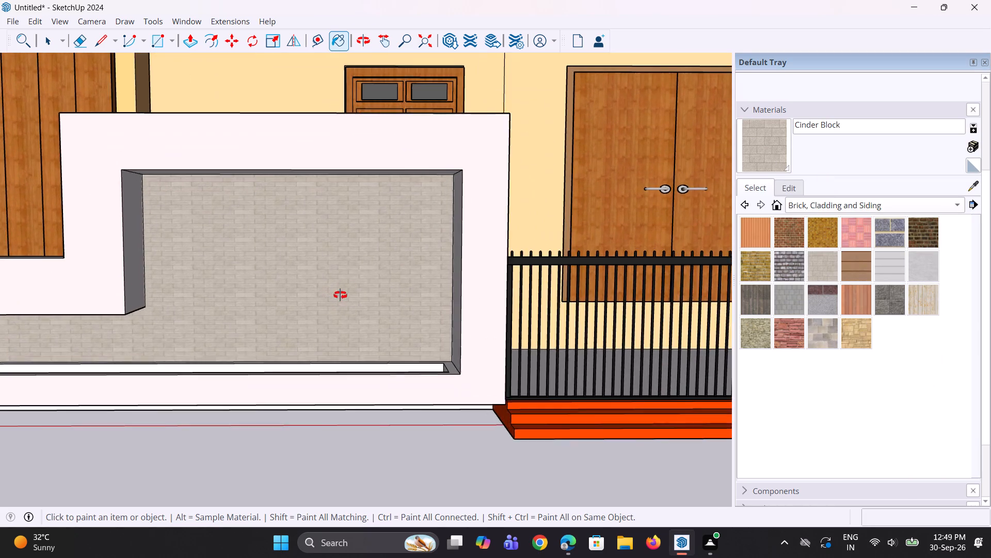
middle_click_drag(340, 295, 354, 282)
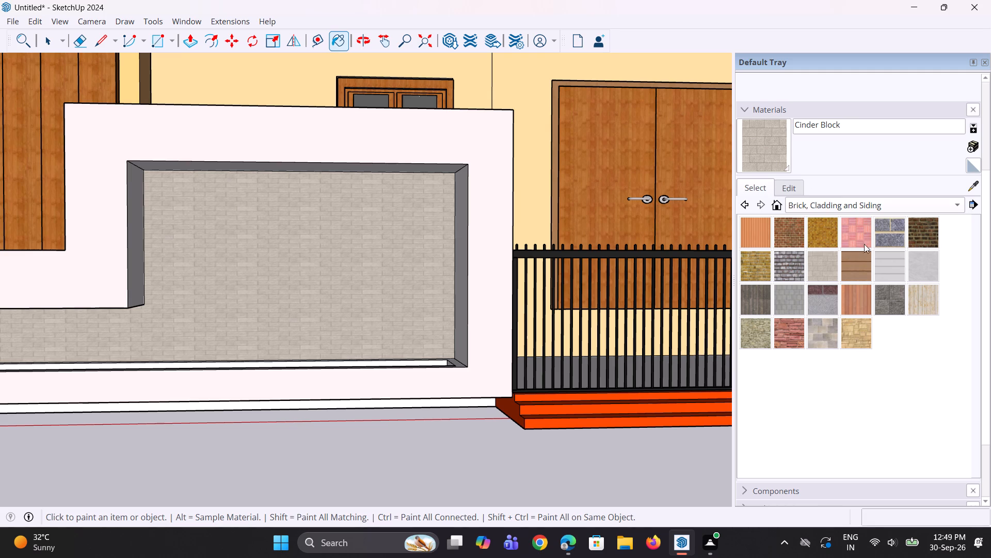
Paint the boundary wall's recessed panel, including its remaining narrow brick strips, with Cladding Siding Tan.
left_click(854, 259)
left_click(394, 292)
scroll(376, 316, "down", 8)
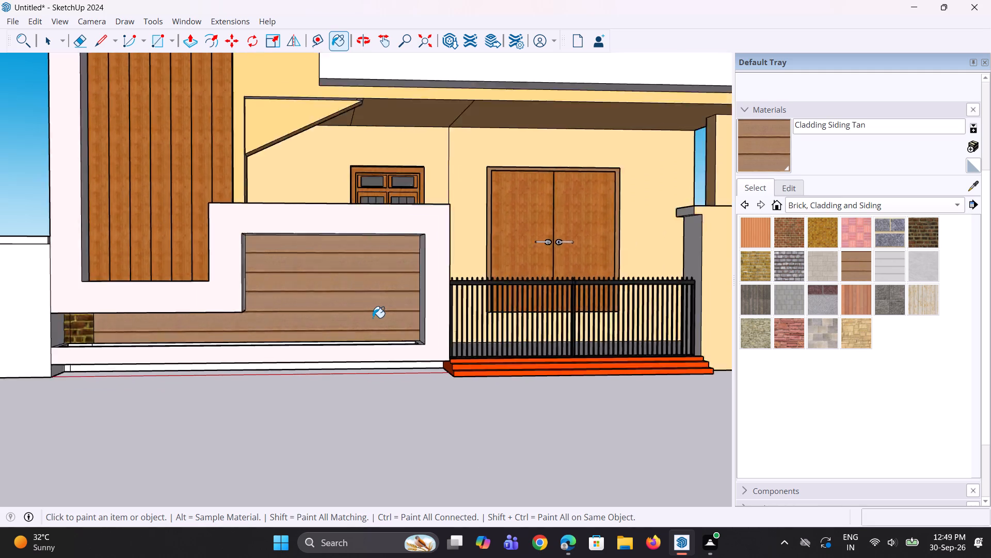
middle_click_drag(366, 315, 351, 318)
scroll(156, 334, "up", 5)
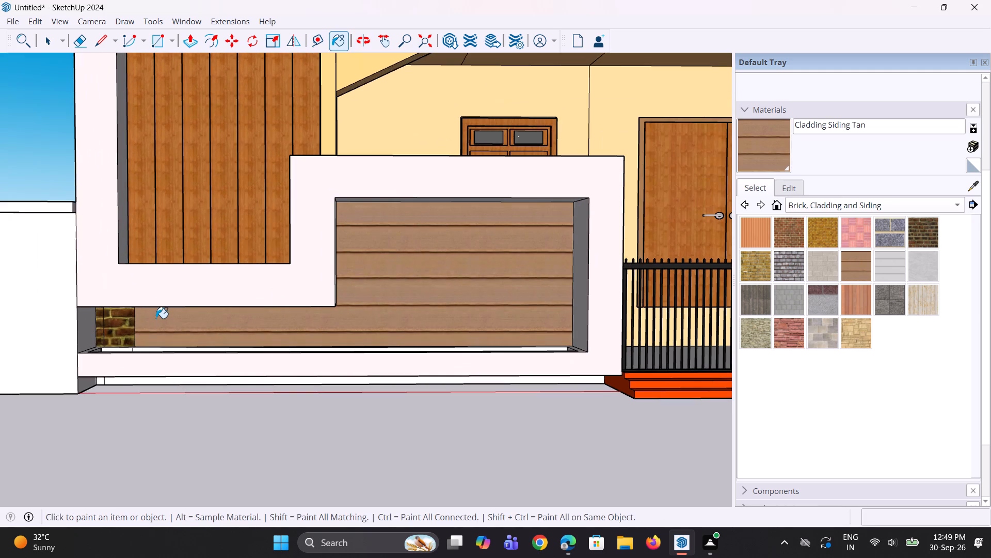
left_click(132, 332)
left_click(95, 323)
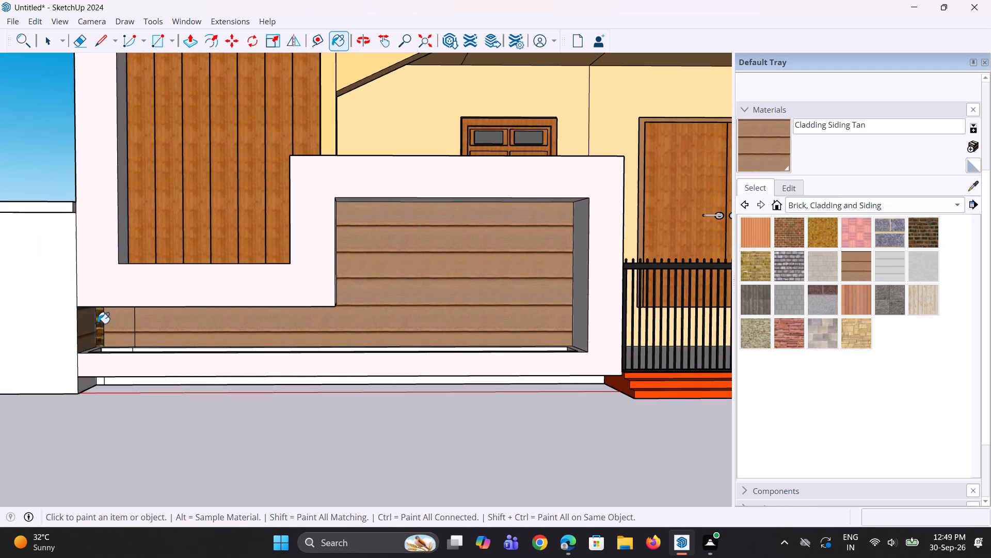
key("ctrl+z")
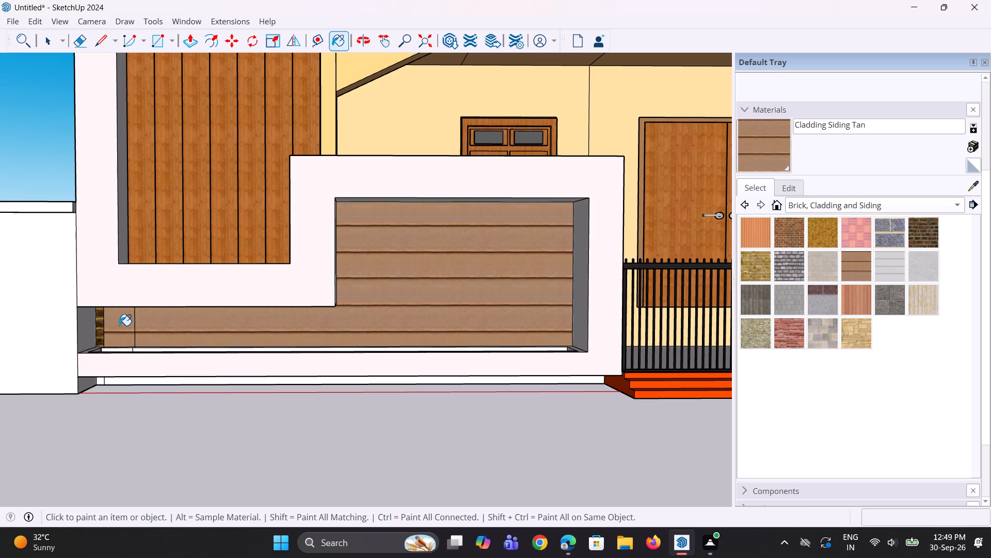
left_click(103, 330)
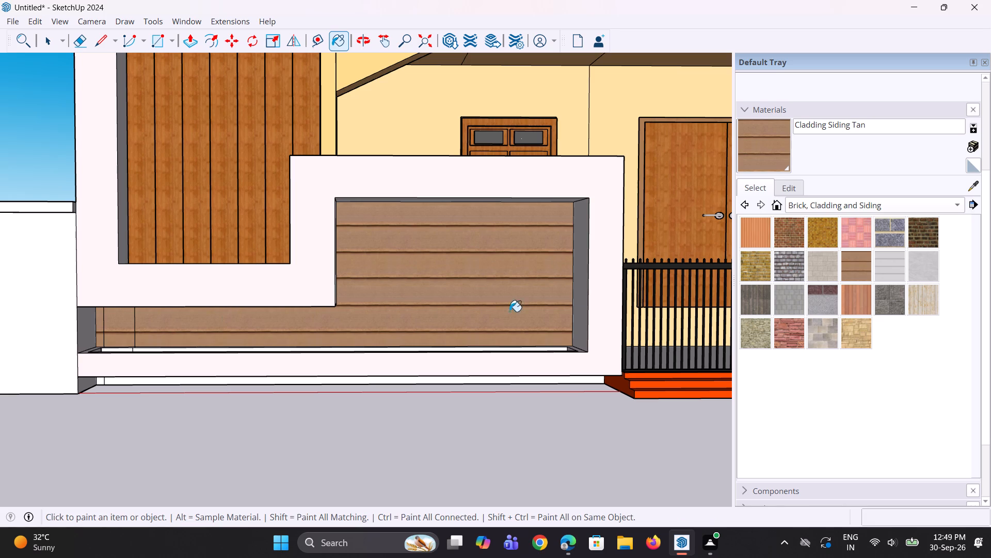
Raise the saturation of the Cladding Siding Tan material to 70.
left_click(779, 187)
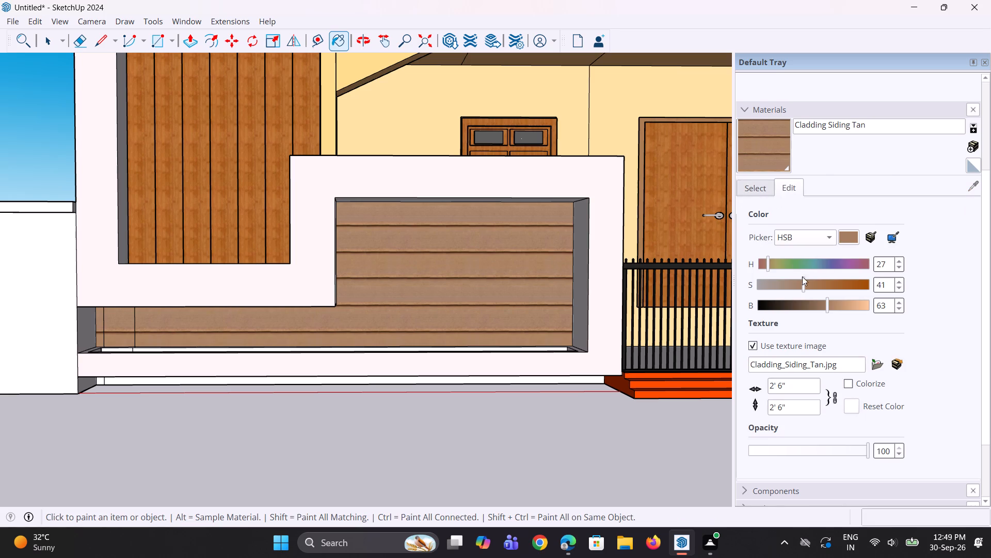
left_click_drag(802, 290, 834, 284)
key("space")
key("space")
scroll(353, 283, "down", 6)
middle_click_drag(322, 299, 310, 318)
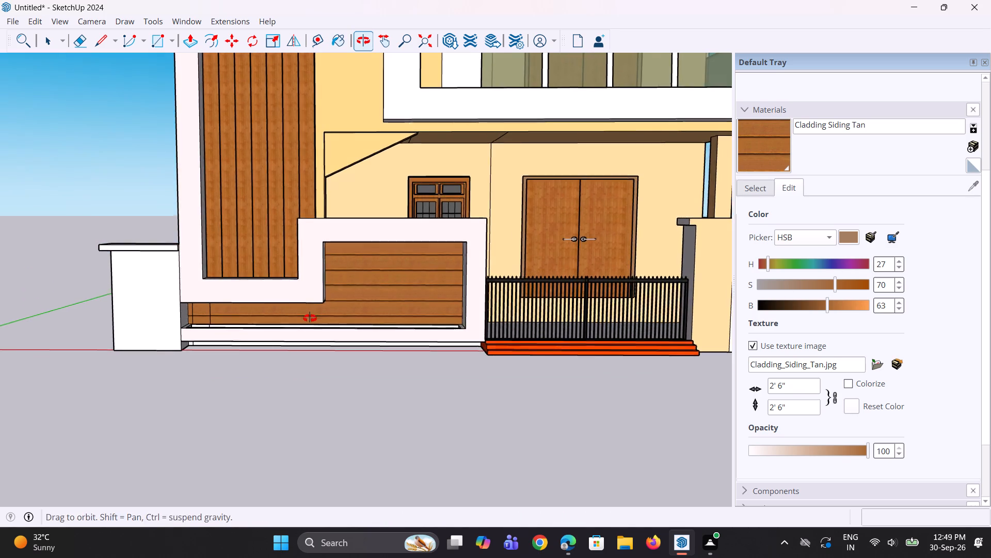
middle_click_drag(310, 318, 303, 321)
scroll(302, 321, "up", 3)
middle_click_drag(312, 315, 306, 324)
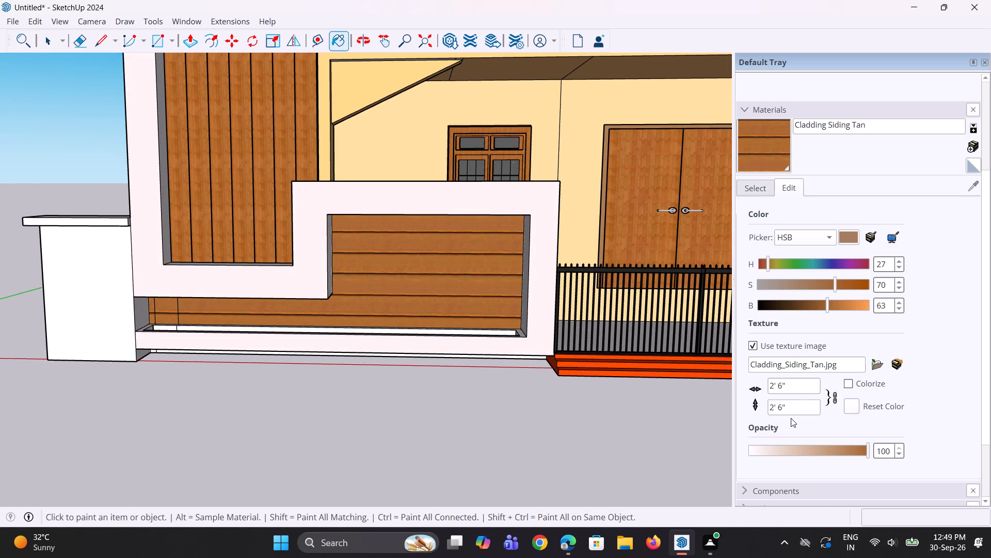
Set the Cladding Siding Tan texture width to 1' 6" with the proportions kept linked.
left_click_drag(789, 387, 758, 389)
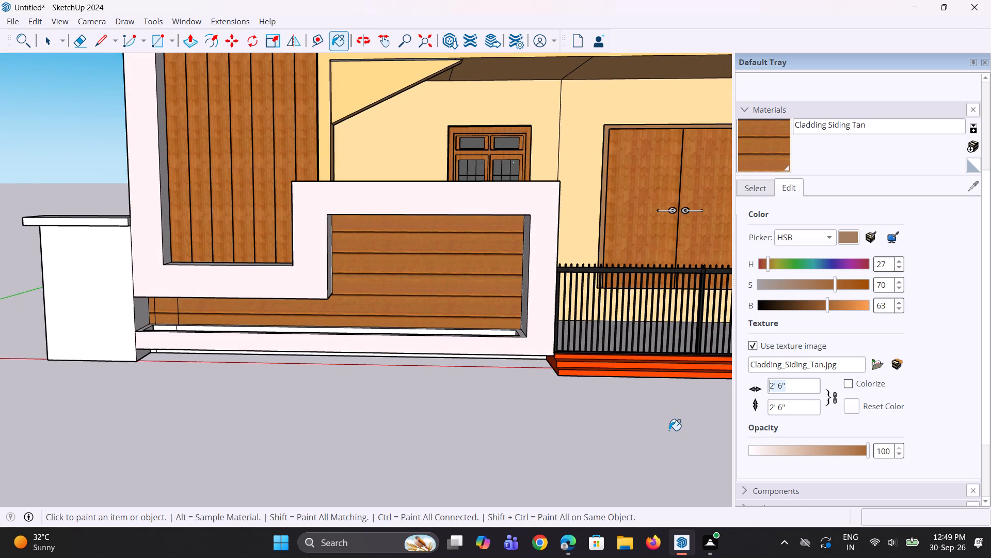
left_click(796, 391)
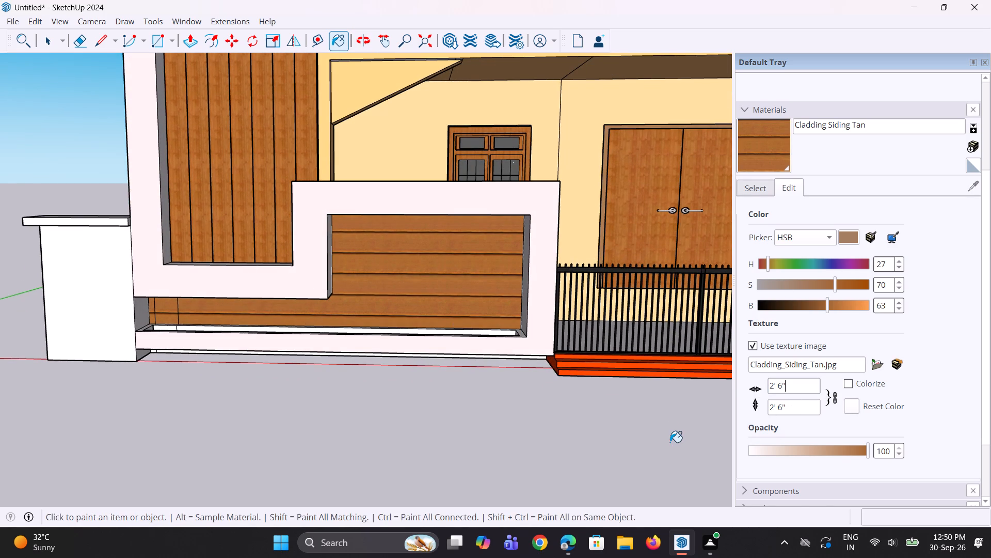
key("BackSpace")
key("BackSpace")
key("BackSpace")
key("BackSpace")
key("BackSpace")
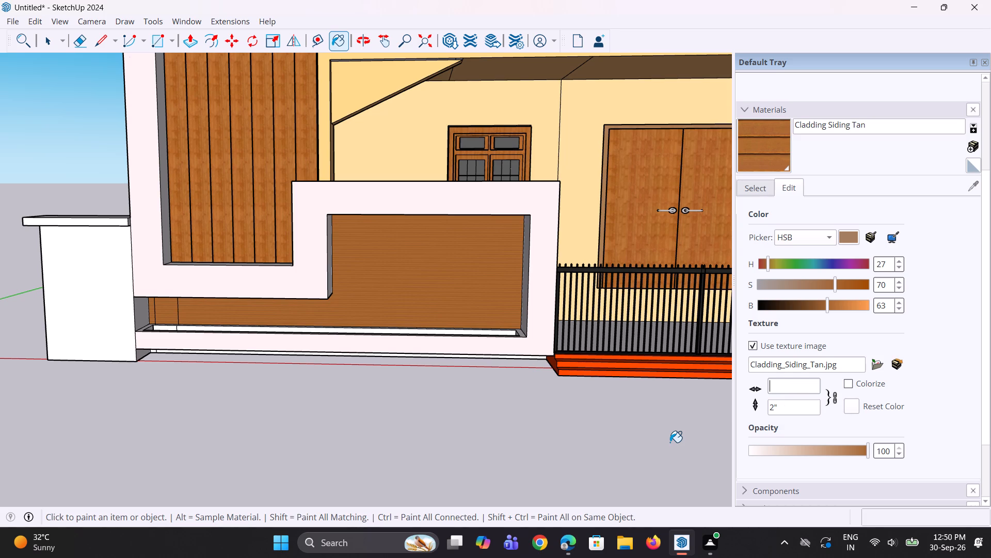
type("1'6\"")
key("Return")
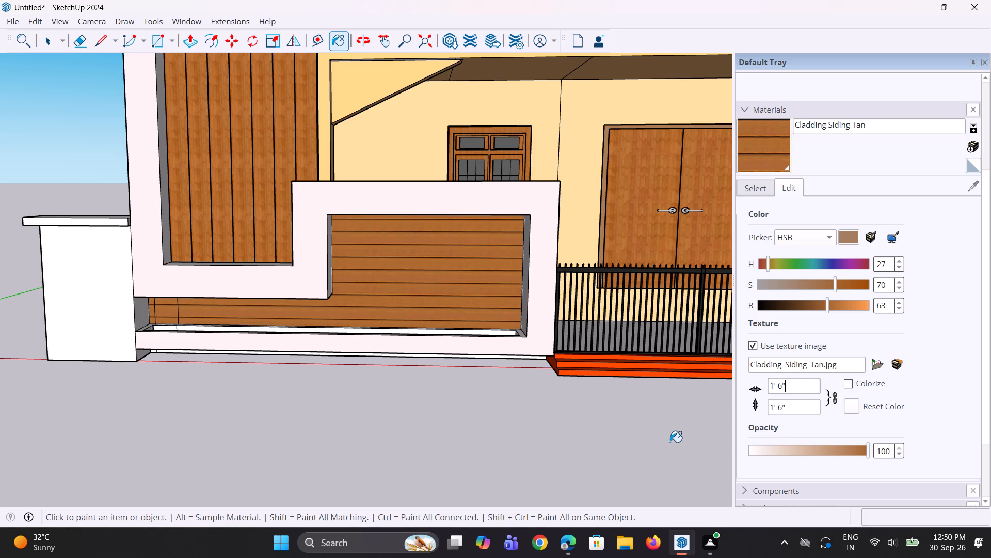
Examine the re-clad boundary wall panel against the rest of the front elevation from several angles.
scroll(621, 461, "down", 1)
scroll(425, 374, "down", 4)
middle_click_drag(228, 301, 245, 226)
key("space")
key("space")
middle_click_drag(246, 289, 273, 304)
scroll(190, 281, "up", 2)
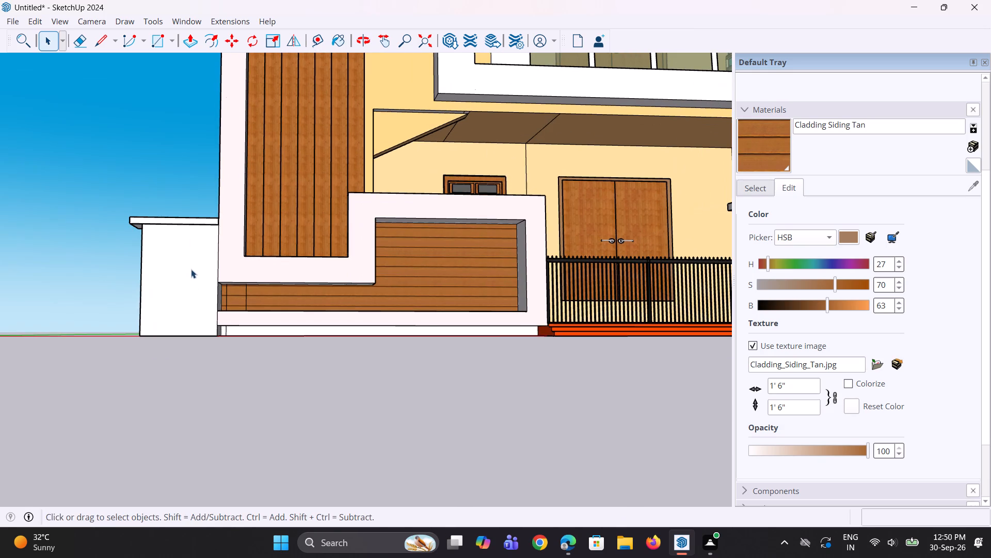
middle_click_drag(245, 279, 232, 318)
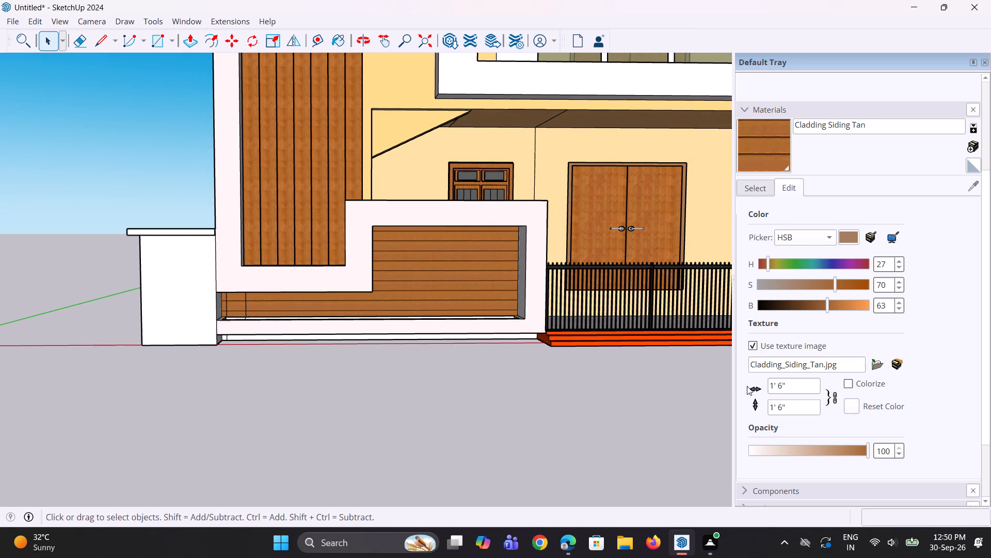
scroll(291, 321, "down", 3)
middle_click_drag(262, 340, 259, 350)
scroll(223, 324, "down", 3)
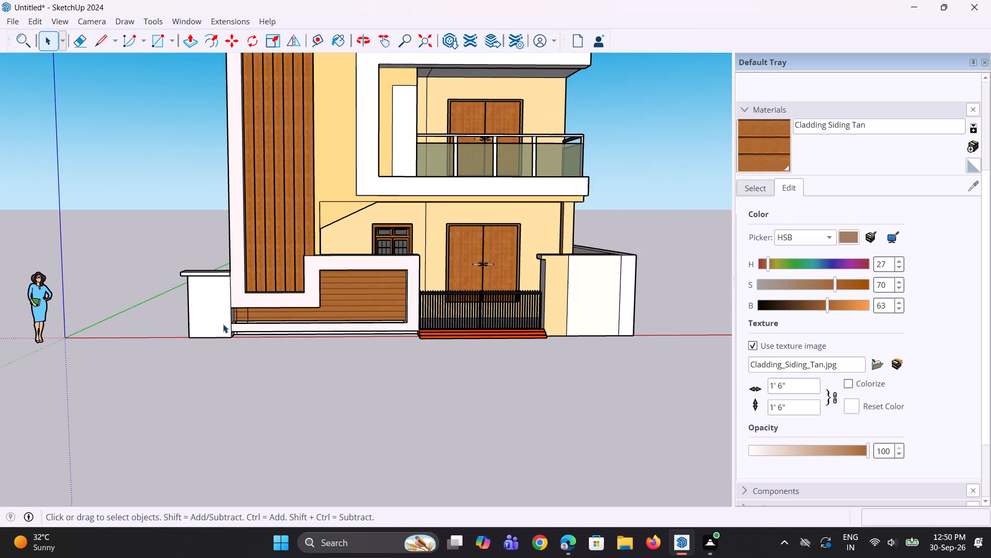
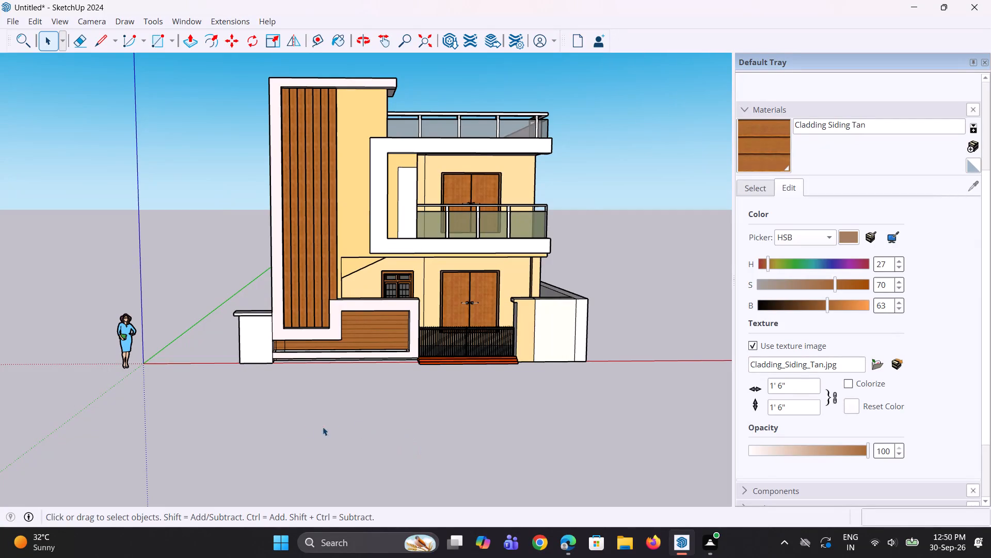
Examine the house's front facade, balconies and boundary wall from several angles and distances.
scroll(248, 327, "up", 2)
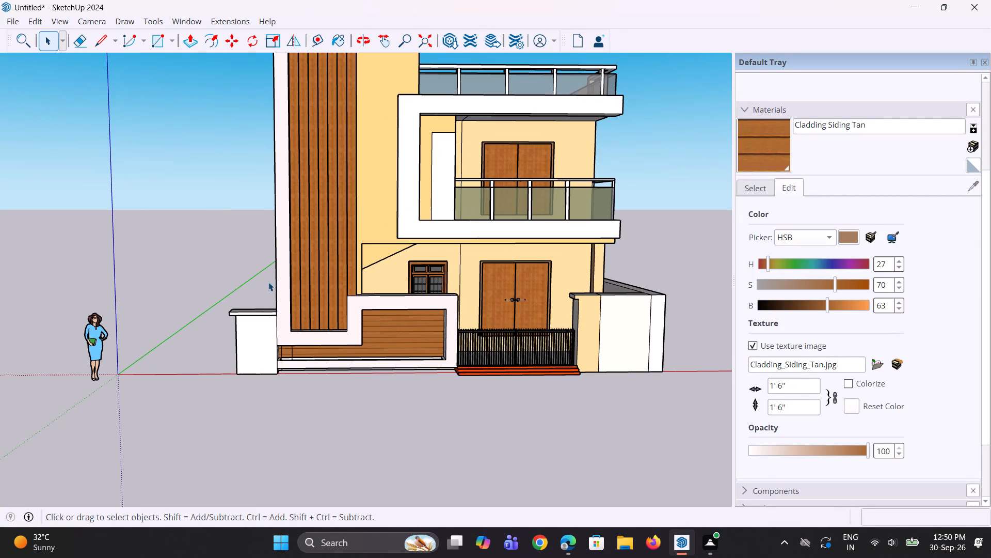
scroll(269, 276, "down", 3)
middle_click_drag(256, 290, 261, 332)
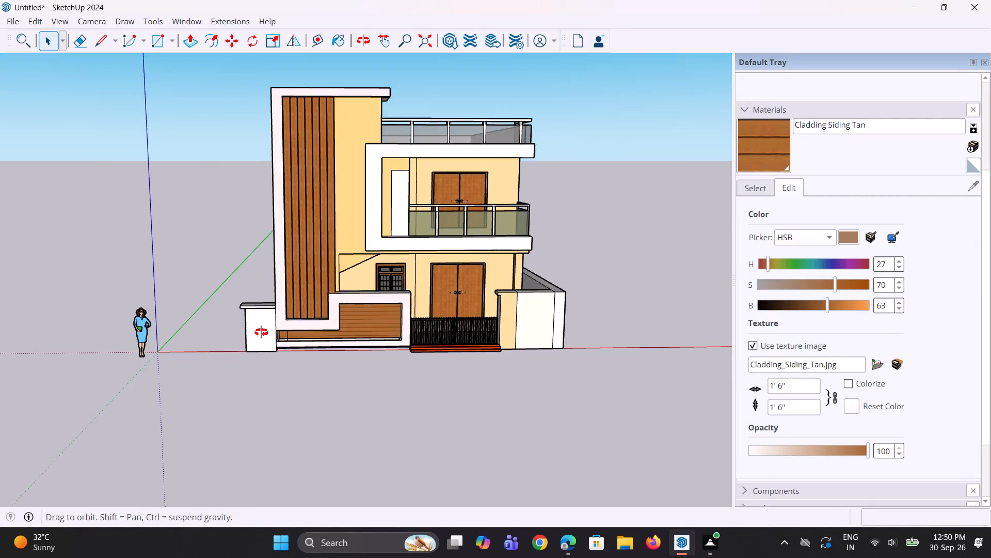
middle_click_drag(261, 332, 258, 342)
scroll(248, 320, "up", 2)
scroll(241, 278, "up", 2)
middle_click_drag(322, 372, 321, 372)
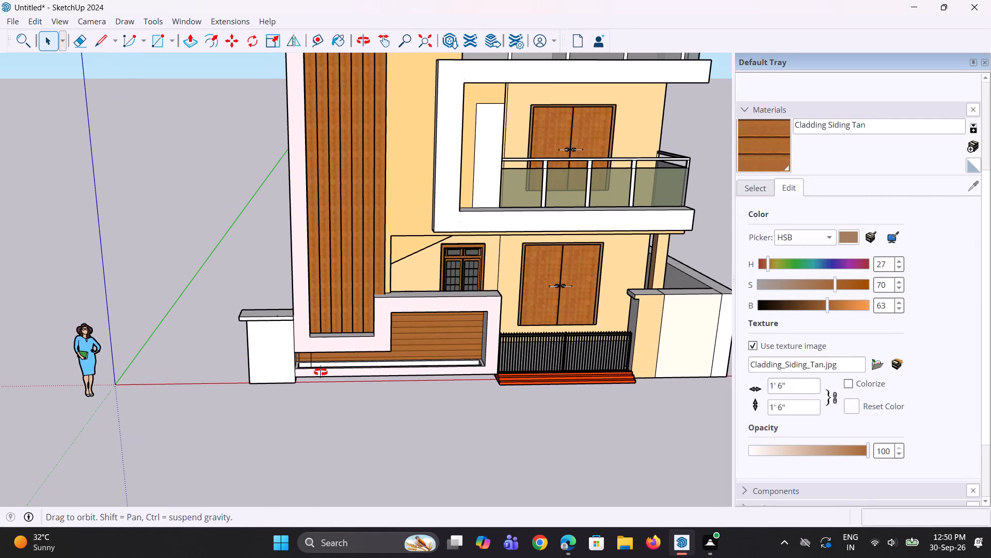
middle_click_drag(321, 372, 304, 354)
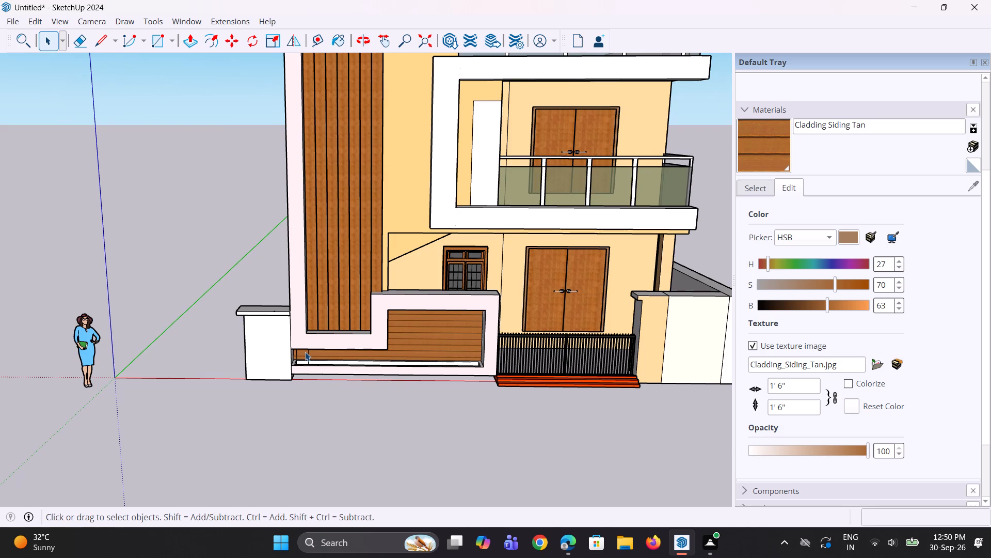
scroll(305, 353, "up", 3)
scroll(305, 353, "down", 4)
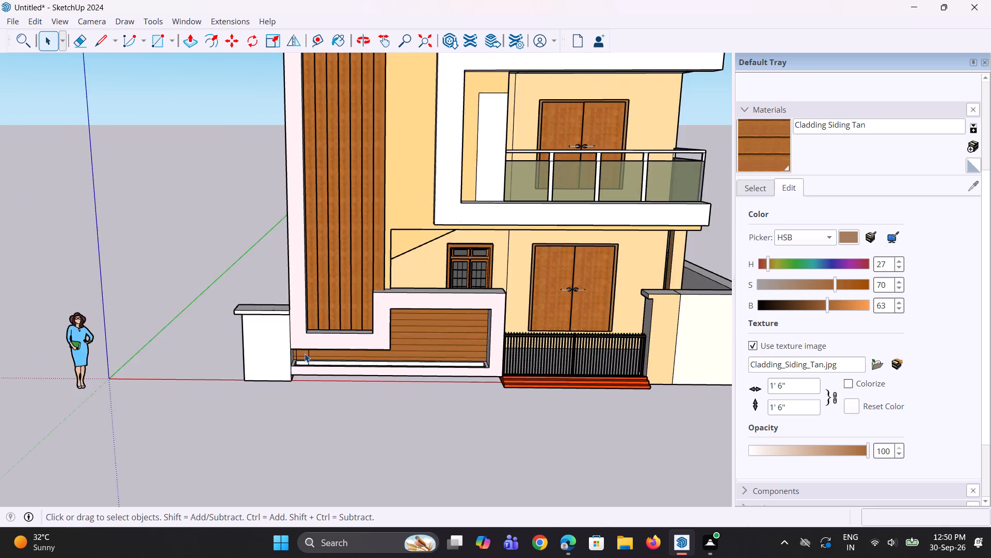
scroll(305, 353, "down", 6)
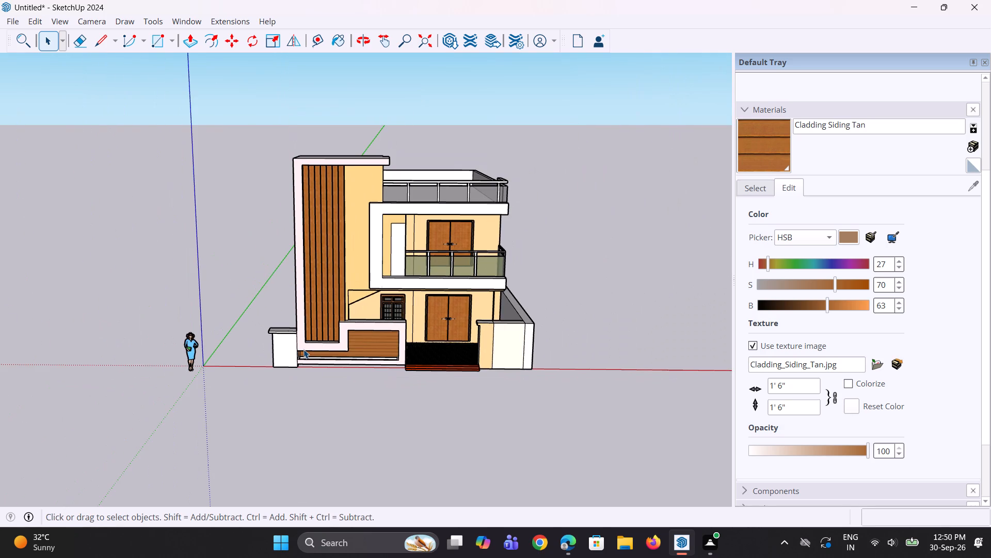
scroll(303, 349, "down", 2)
middle_click_drag(303, 348, 235, 315)
scroll(314, 333, "up", 2)
middle_click_drag(349, 341, 329, 327)
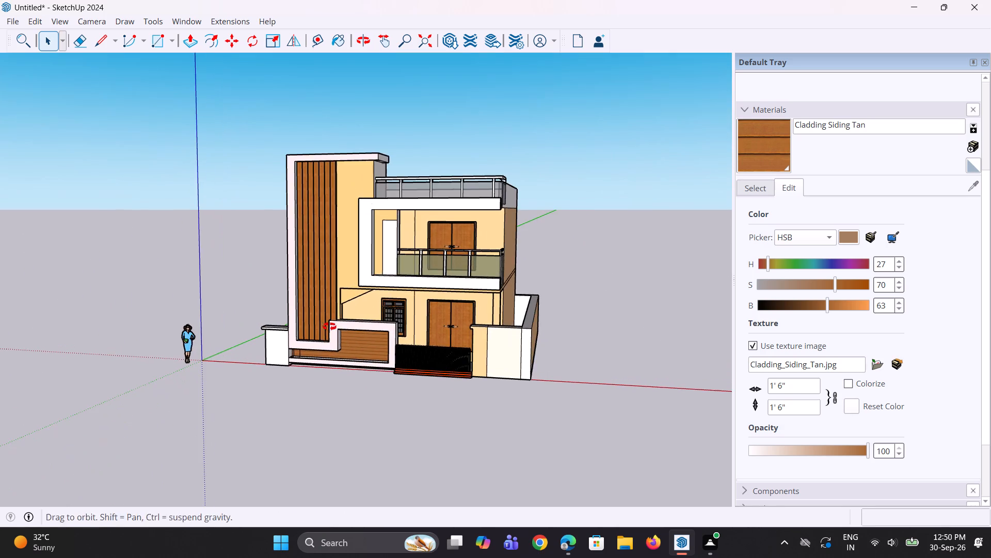
middle_click_drag(329, 327, 293, 306)
scroll(447, 350, "up", 2)
middle_click_drag(436, 350, 516, 368)
scroll(516, 368, "up", 1)
scroll(362, 316, "down", 5)
middle_click_drag(361, 319, 398, 339)
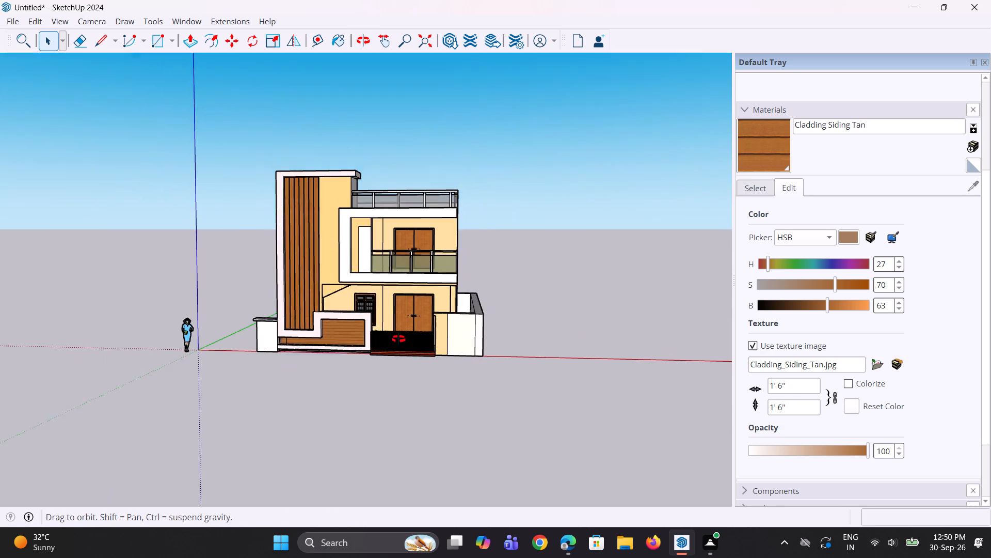
middle_click_drag(398, 339, 418, 341)
scroll(379, 272, "up", 2)
middle_click_drag(370, 262, 377, 269)
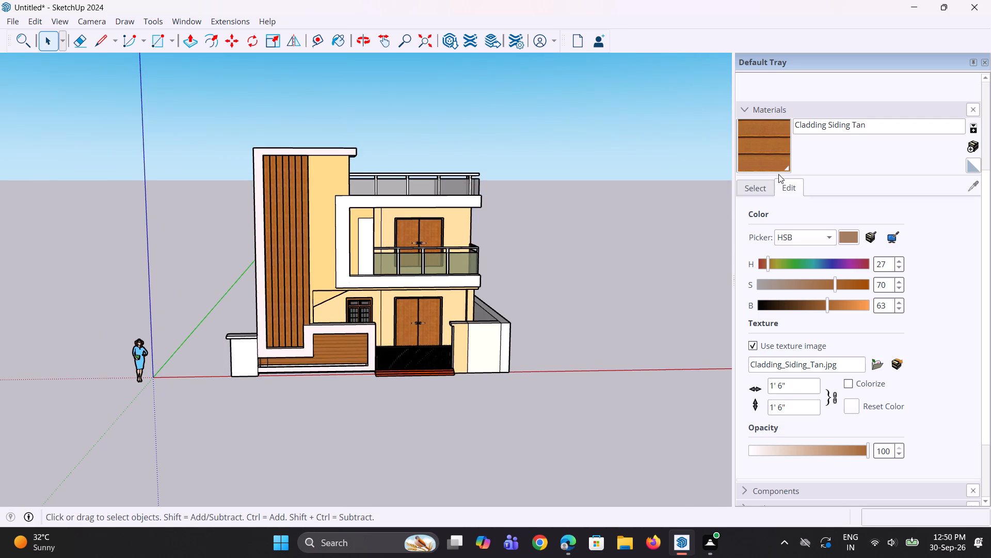
Paint the blank white wall panel beside the upper balcony door with Brick Antique 01 from Brick, Cladding and Siding.
left_click(809, 129)
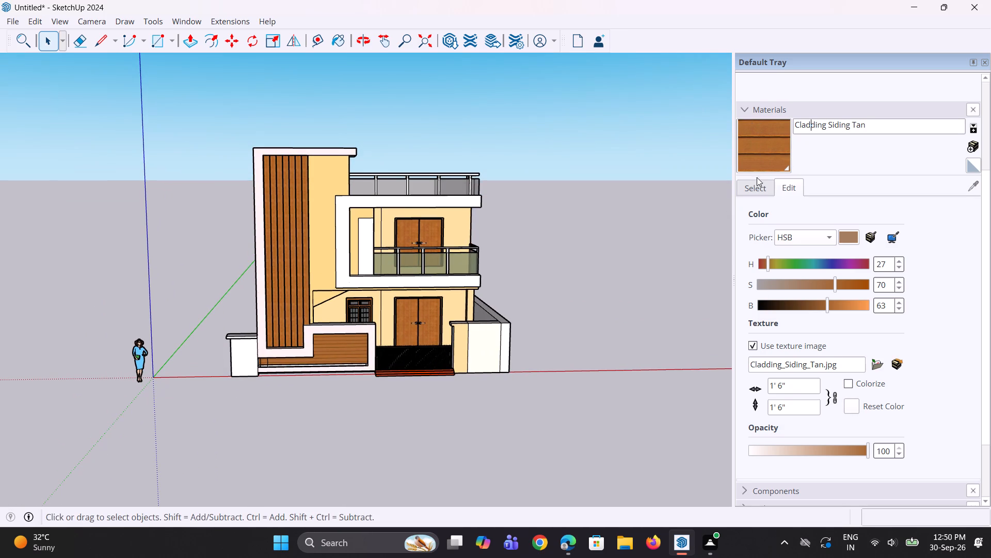
left_click(755, 189)
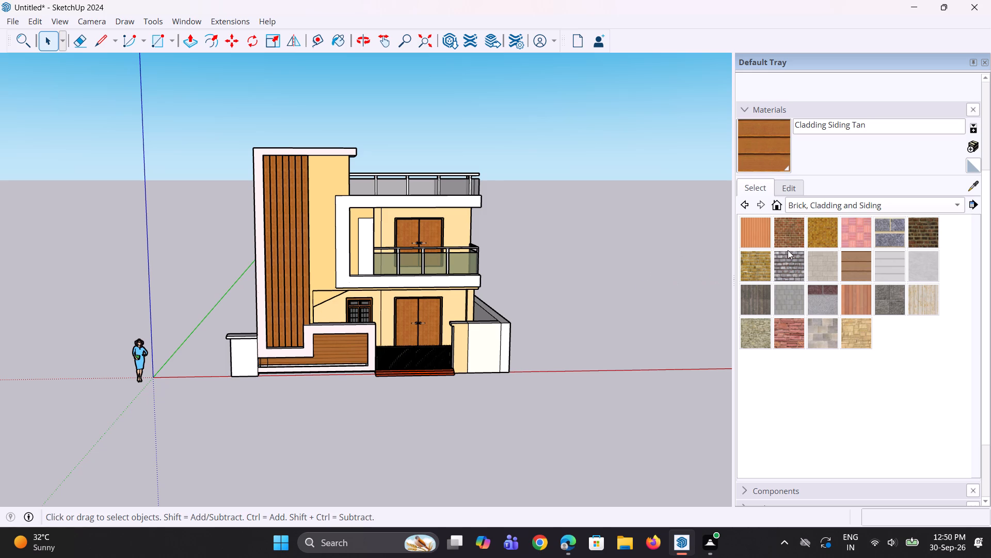
left_click(802, 239)
scroll(418, 251, "up", 5)
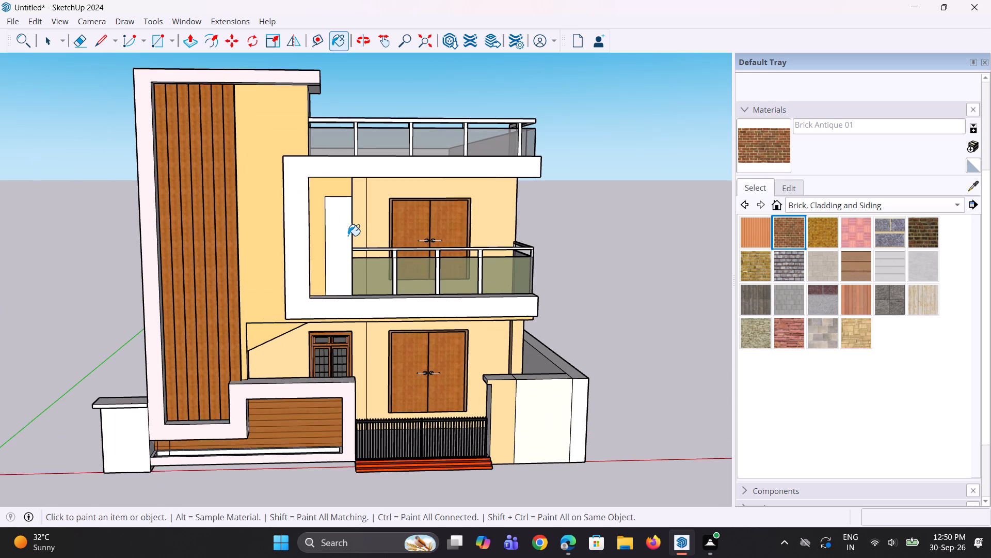
left_click(348, 236)
scroll(694, 227, "up", 1)
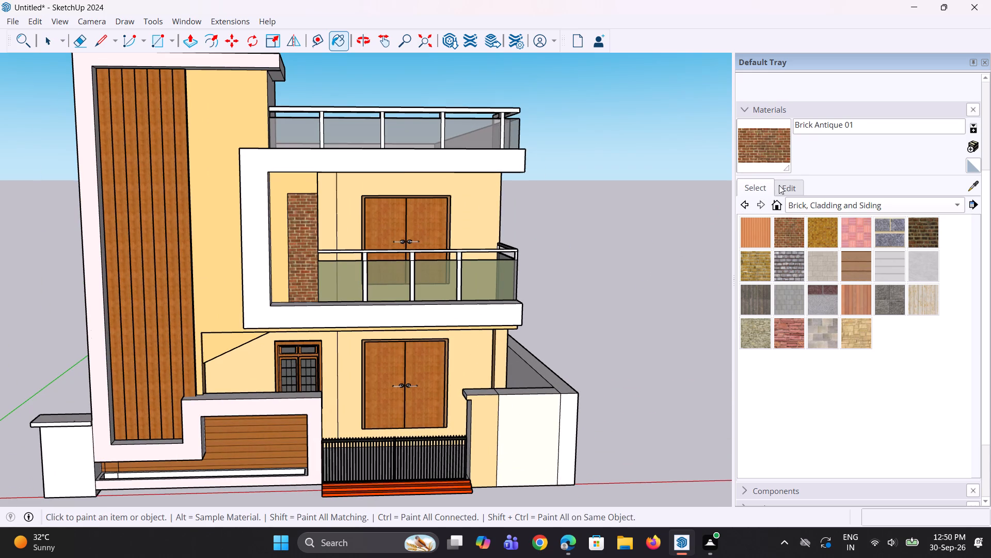
Enlarge the Brick Antique 01 texture by setting its width to 6' and then its height to 4' 9 15/16".
left_click(795, 185)
left_click_drag(803, 386, 777, 386)
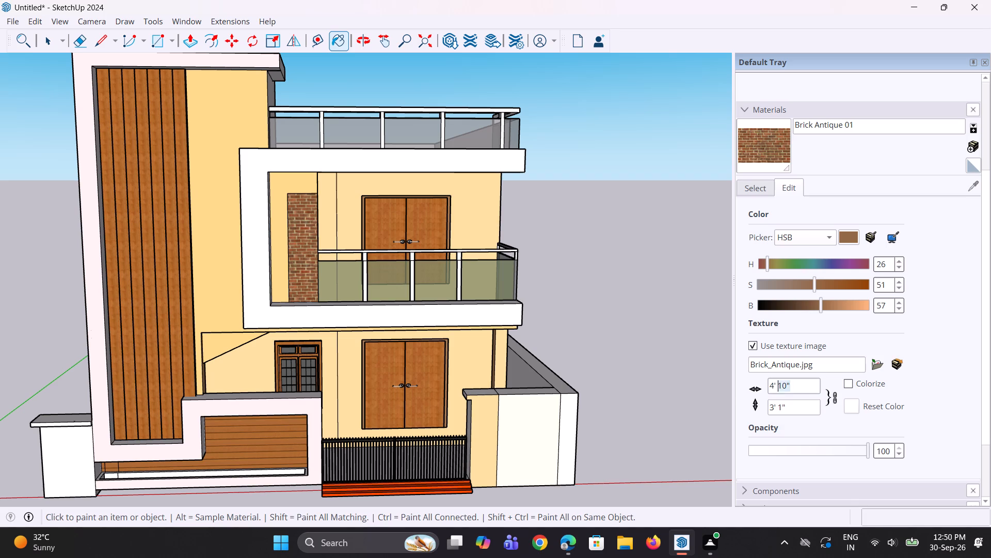
left_click_drag(777, 386, 740, 386)
type("6'")
key("Return")
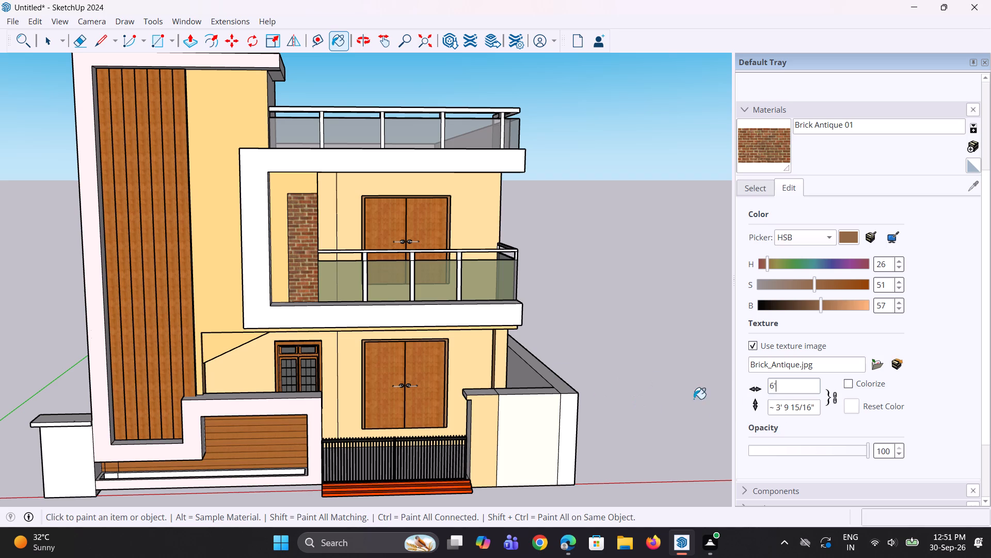
left_click(779, 406)
key("BackSpace")
key("4")
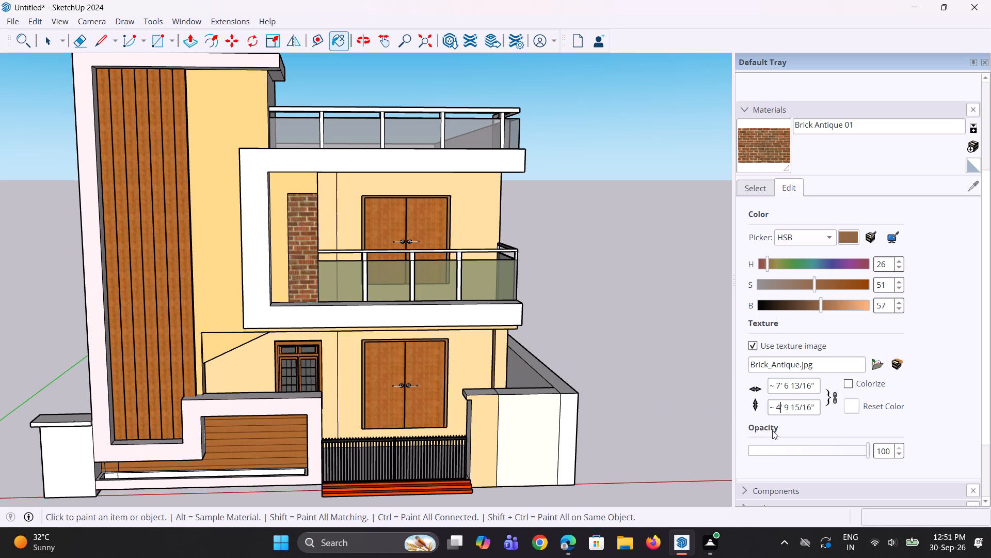
key("space")
key("space")
left_click(592, 355)
scroll(592, 355, "down", 5)
key("space")
key("space")
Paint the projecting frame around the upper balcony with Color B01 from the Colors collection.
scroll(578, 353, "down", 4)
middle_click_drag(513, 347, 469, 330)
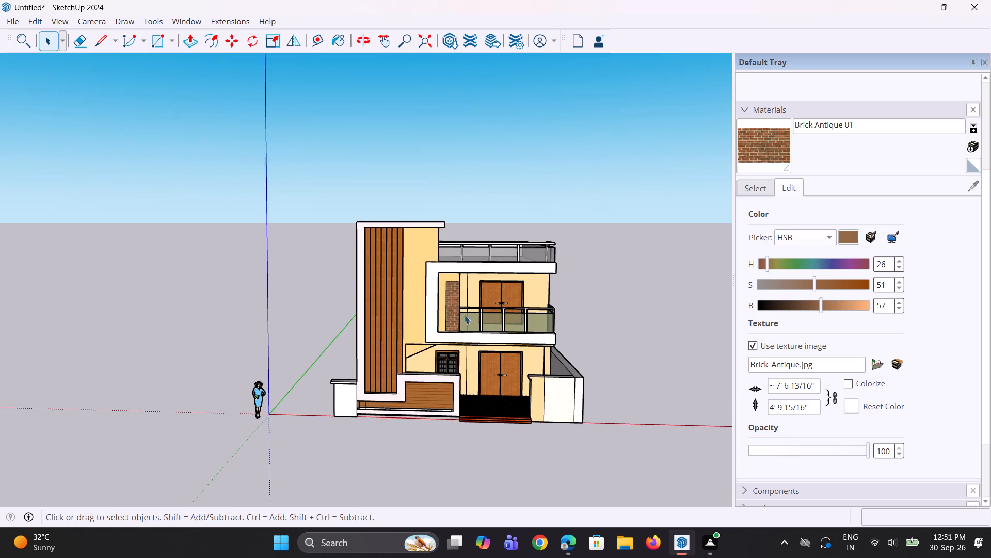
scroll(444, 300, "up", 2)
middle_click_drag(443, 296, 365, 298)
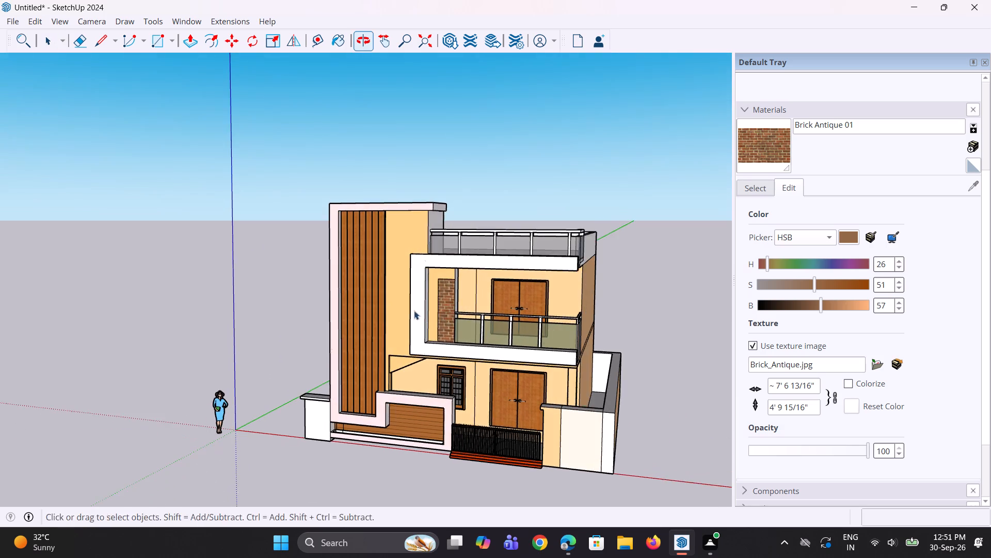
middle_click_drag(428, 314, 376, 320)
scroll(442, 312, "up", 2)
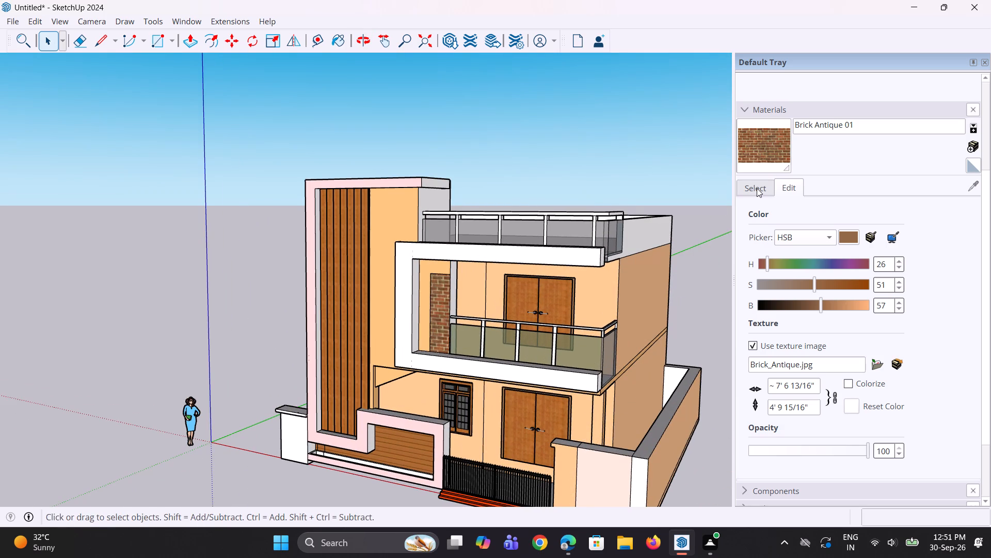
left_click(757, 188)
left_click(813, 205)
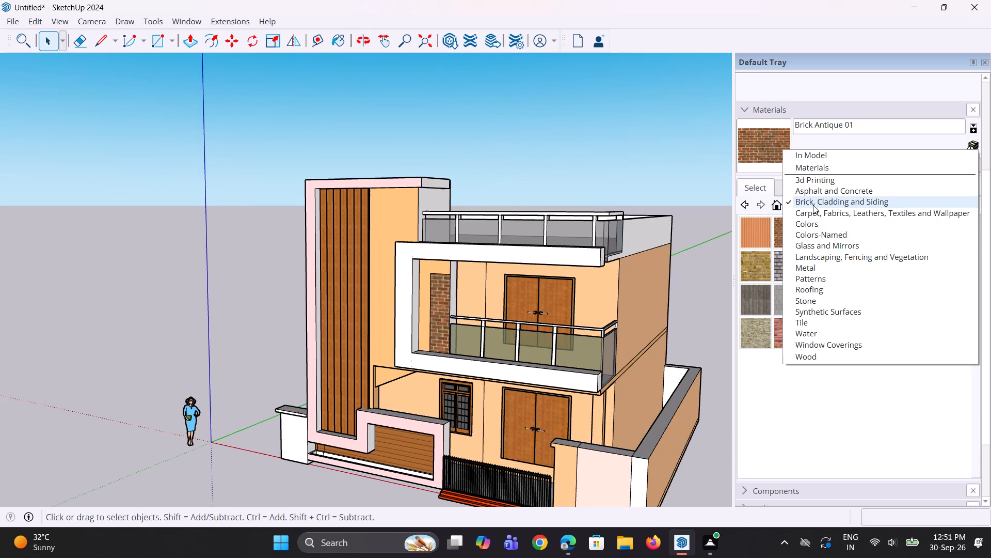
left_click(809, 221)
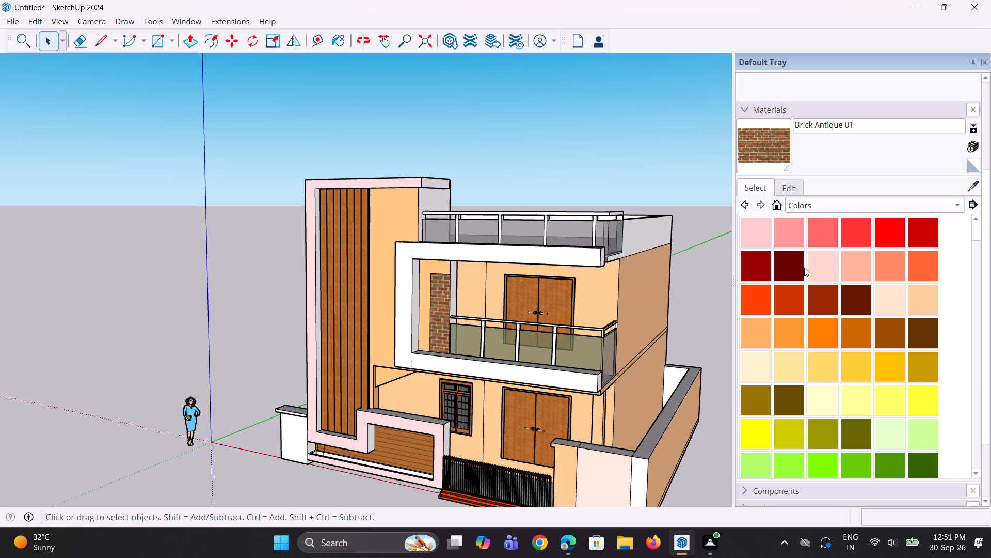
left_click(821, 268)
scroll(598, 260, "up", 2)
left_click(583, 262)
Paint the projecting upper balcony frame with the cream Color D01.
middle_click_drag(597, 265, 602, 265)
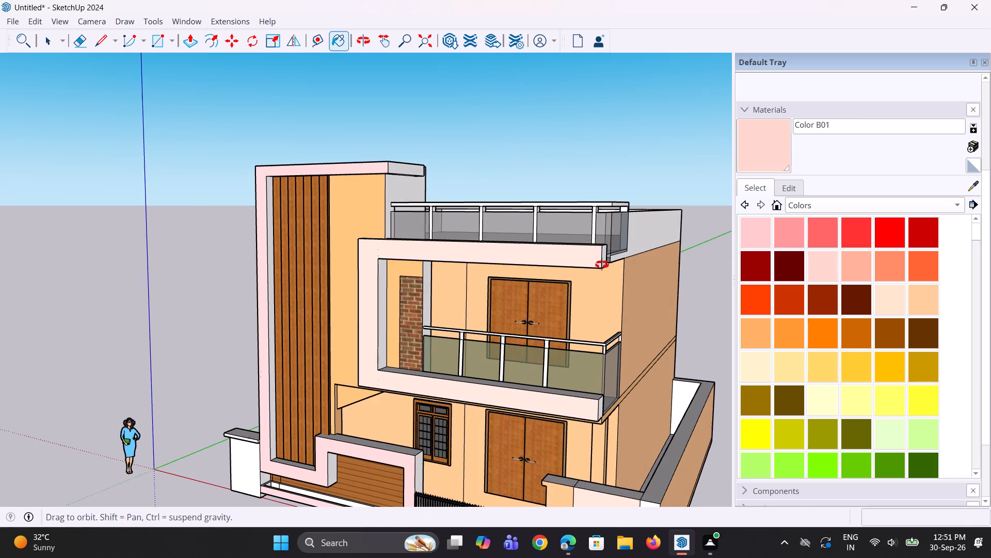
middle_click_drag(602, 265, 669, 253)
scroll(439, 216, "down", 3)
middle_click_drag(468, 246, 470, 254)
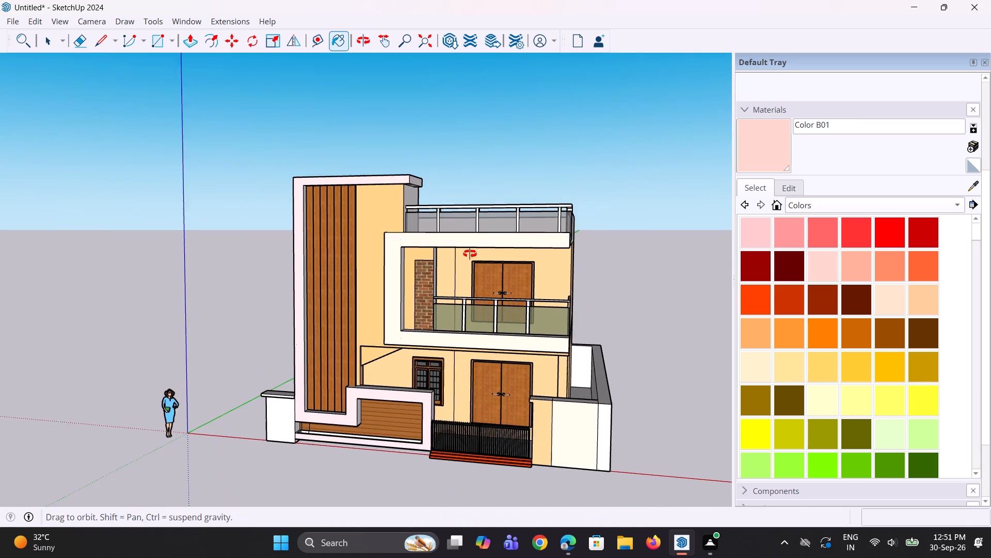
middle_click_drag(470, 254, 469, 264)
left_click(765, 368)
scroll(545, 254, "up", 2)
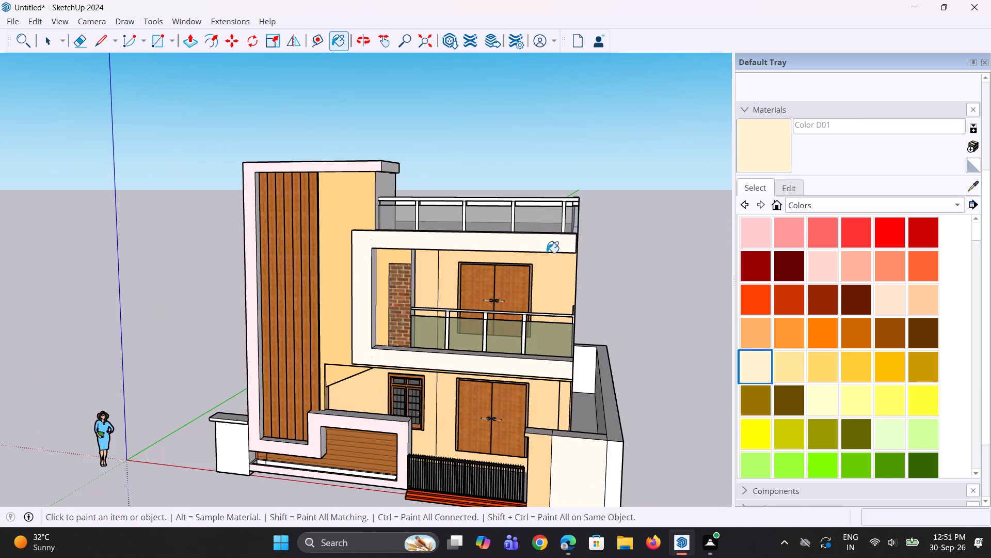
left_click(551, 246)
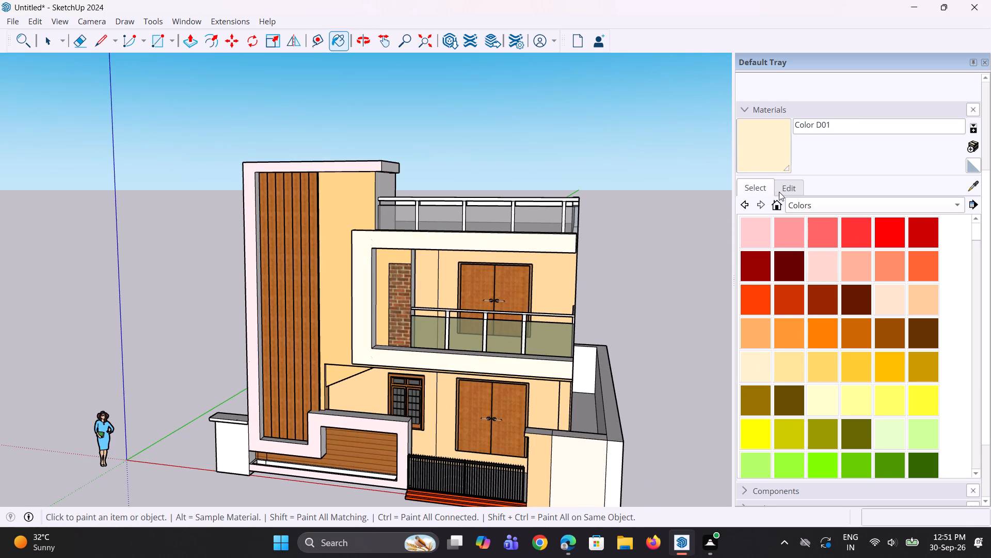
Set the saturation of Color D01 to 15 and apply it to the balcony frame's front.
left_click(780, 192)
left_click_drag(779, 284, 785, 283)
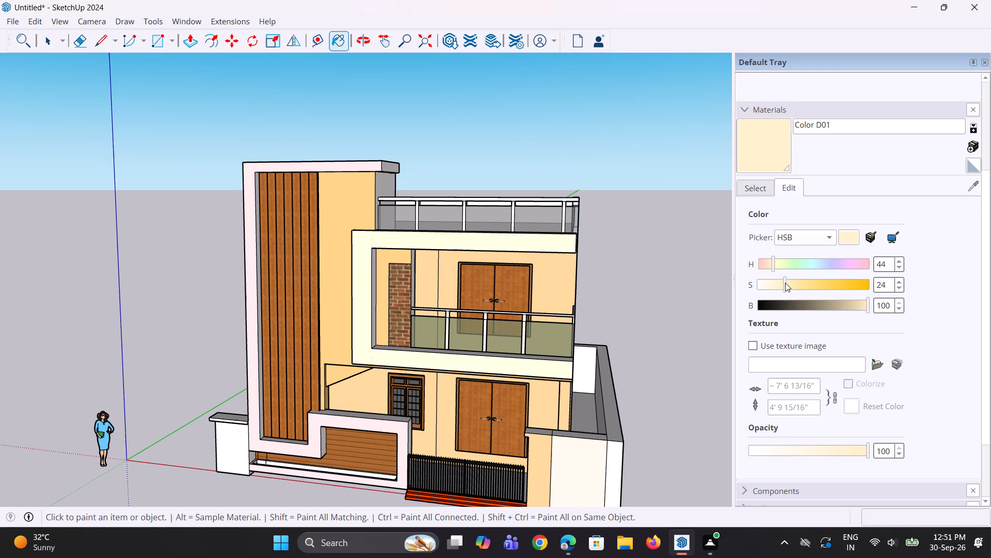
left_click_drag(785, 283, 775, 289)
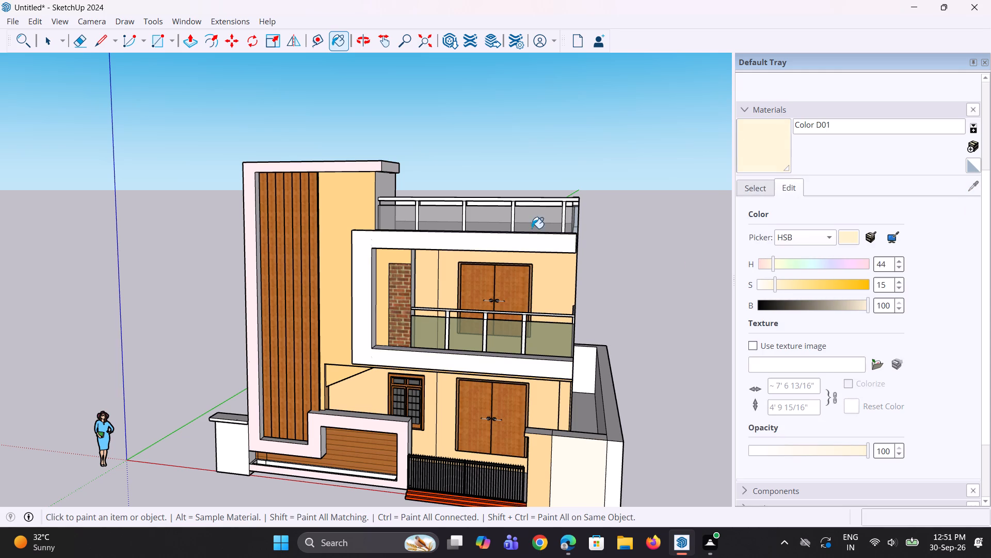
left_click(523, 240)
Paint the upper balcony frame's front, inner side face and lower ledge with Color D01.
scroll(316, 282, "up", 2)
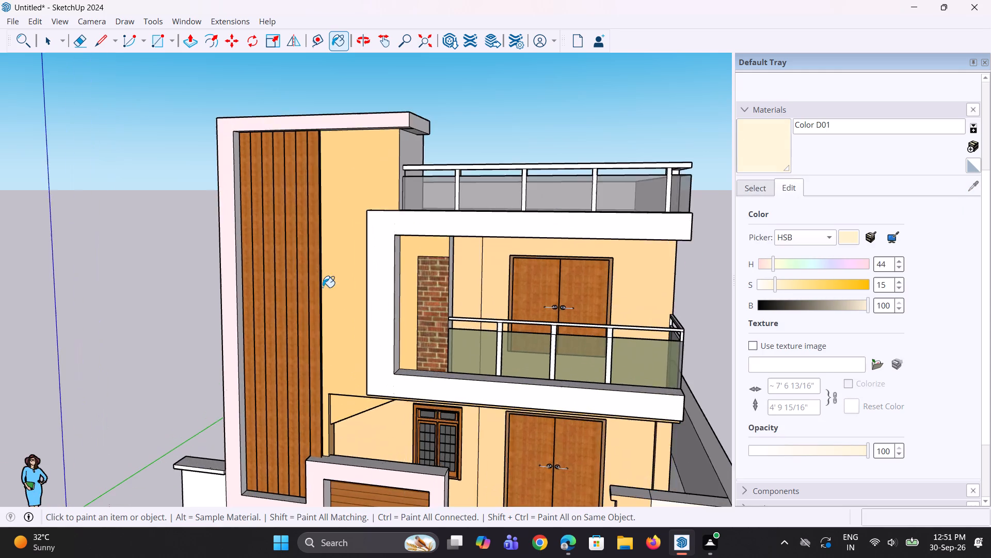
scroll(323, 287, "up", 3)
left_click(380, 321)
middle_click_drag(408, 328, 371, 276)
scroll(376, 284, "up", 3)
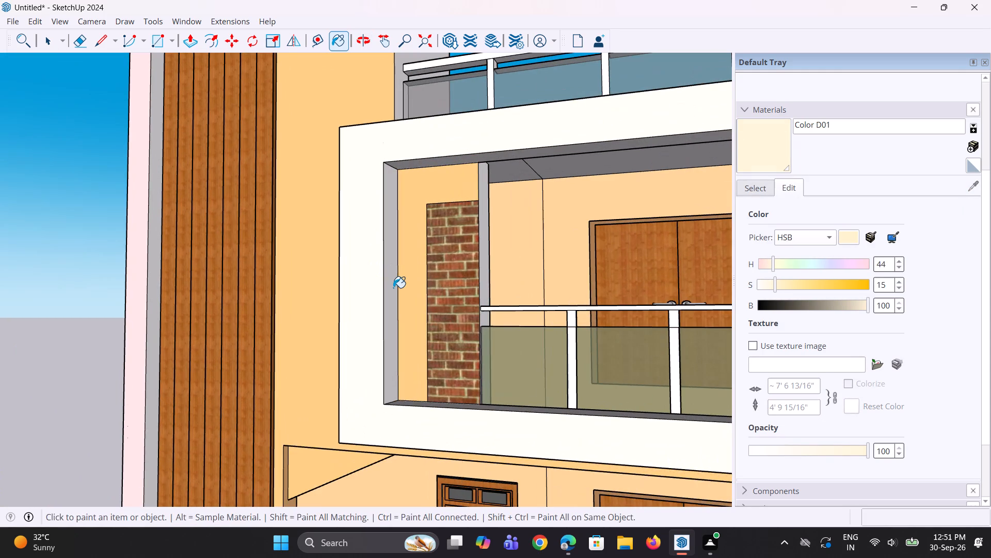
left_click(393, 288)
middle_click_drag(483, 268, 439, 257)
scroll(460, 257, "up", 2)
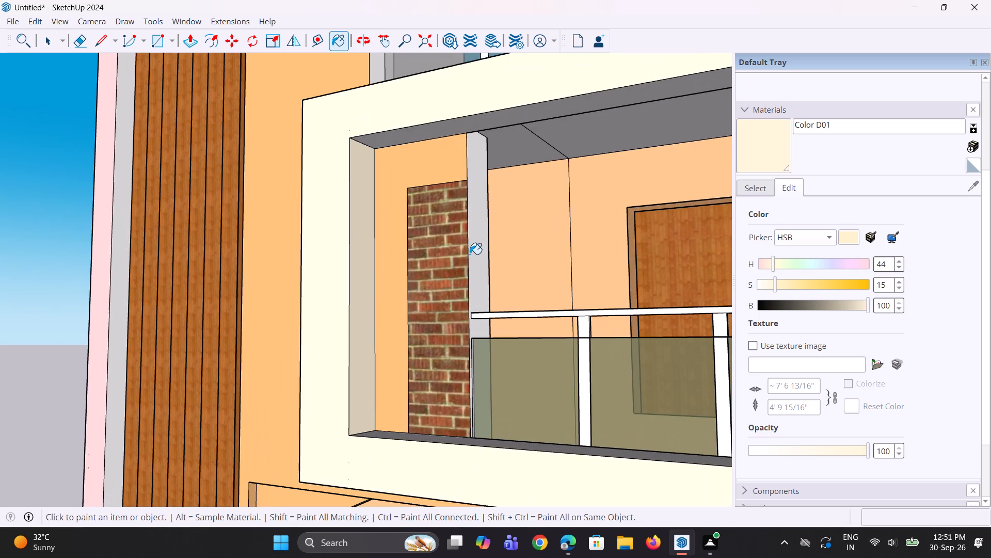
scroll(454, 259, "down", 4)
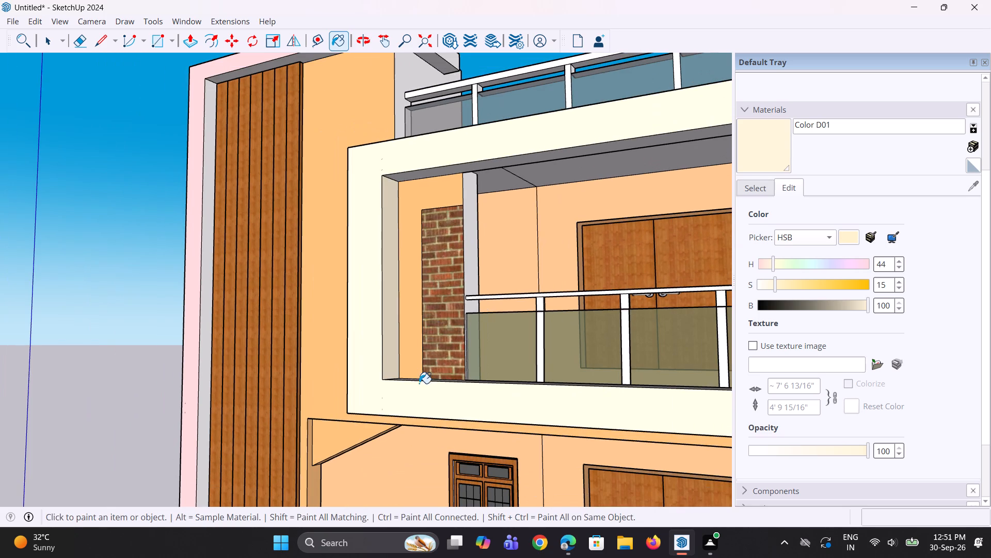
left_click(421, 391)
middle_click_drag(431, 391, 456, 463)
scroll(490, 431, "up", 2)
left_click(509, 404)
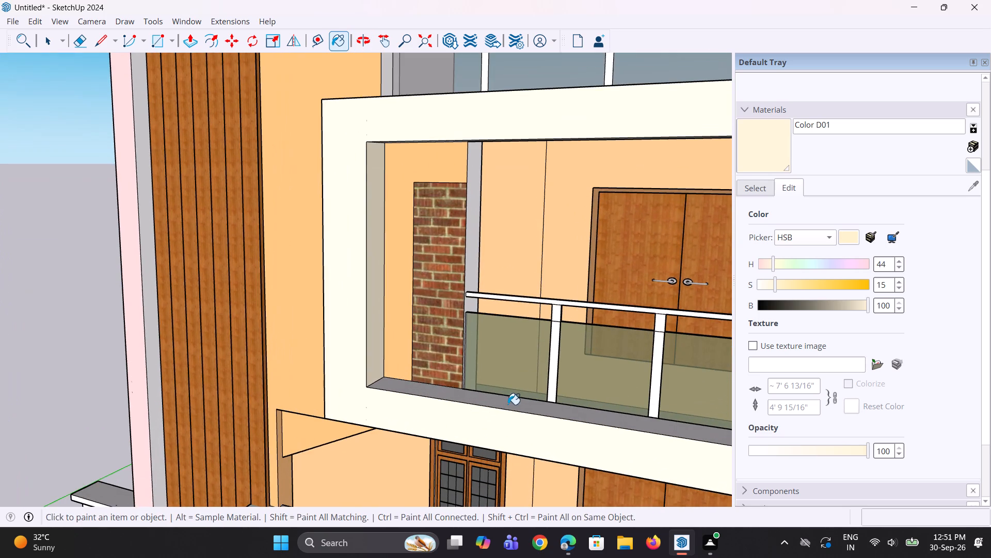
Paint the tall frame around the vertical wood panelling with Color D01, including the cap's end, inner side and bottom ledge.
scroll(502, 410, "down", 7)
scroll(436, 158, "up", 4)
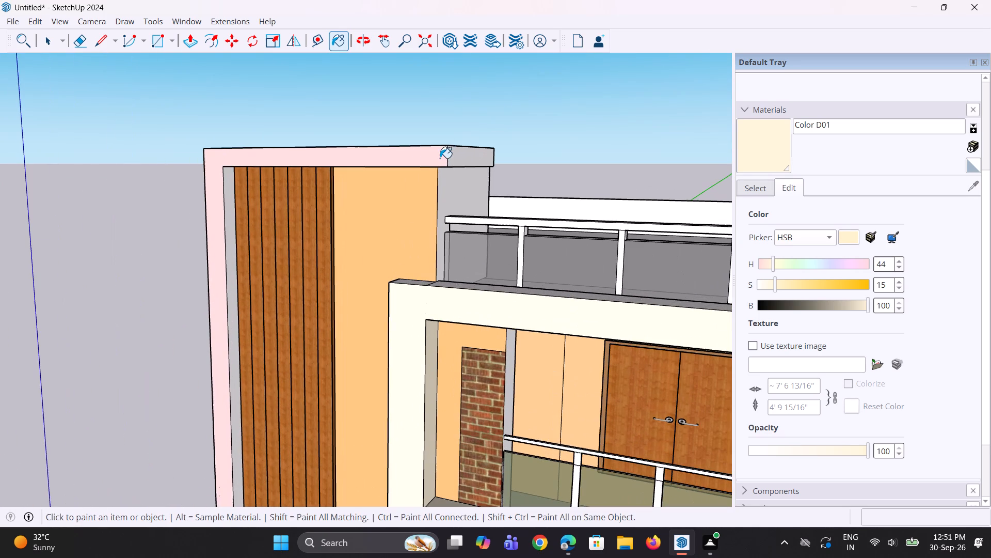
left_click(442, 154)
left_click(455, 159)
scroll(456, 159, "down", 1)
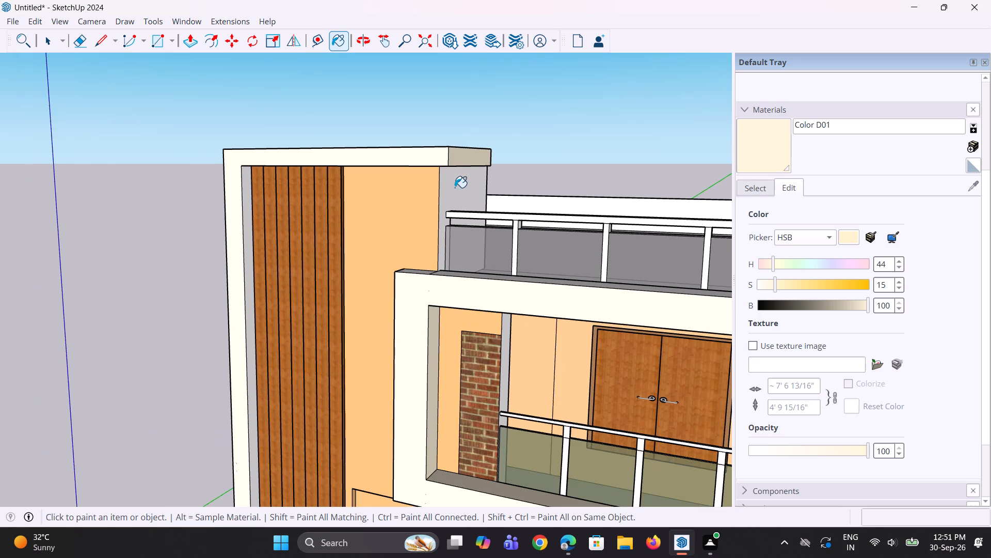
scroll(455, 187, "down", 4)
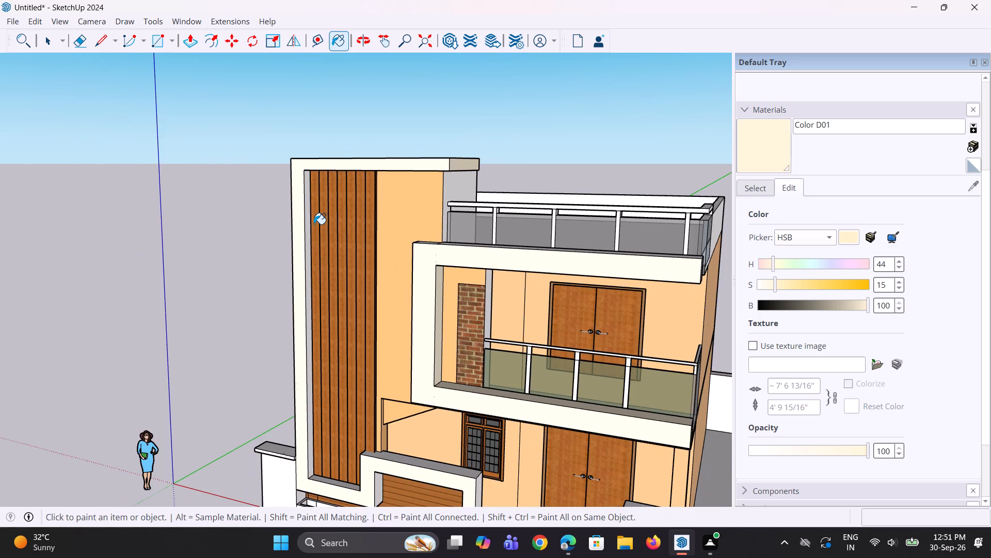
scroll(314, 224, "up", 6)
left_click(303, 205)
left_click(290, 204)
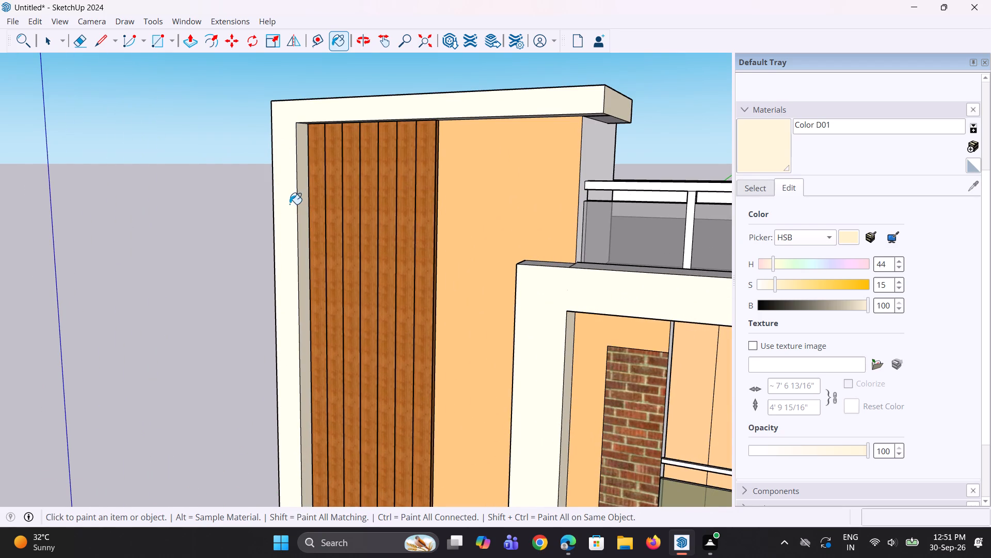
scroll(292, 199, "down", 10)
scroll(322, 446, "up", 7)
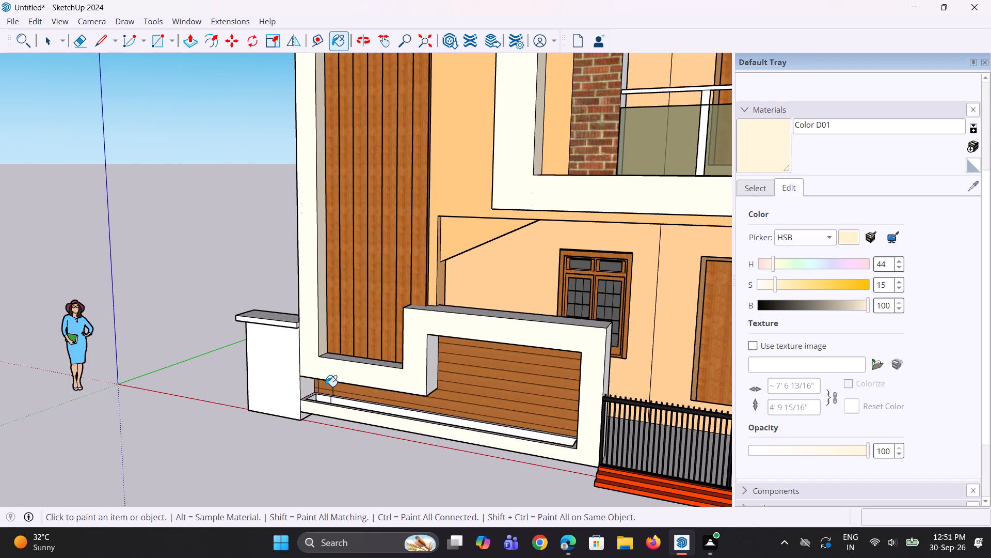
left_click(335, 373)
left_click(340, 357)
Paint the top, inner side faces and outer end of the stepped frame around the horizontal wood panelling with Color D01.
scroll(422, 343, "up", 2)
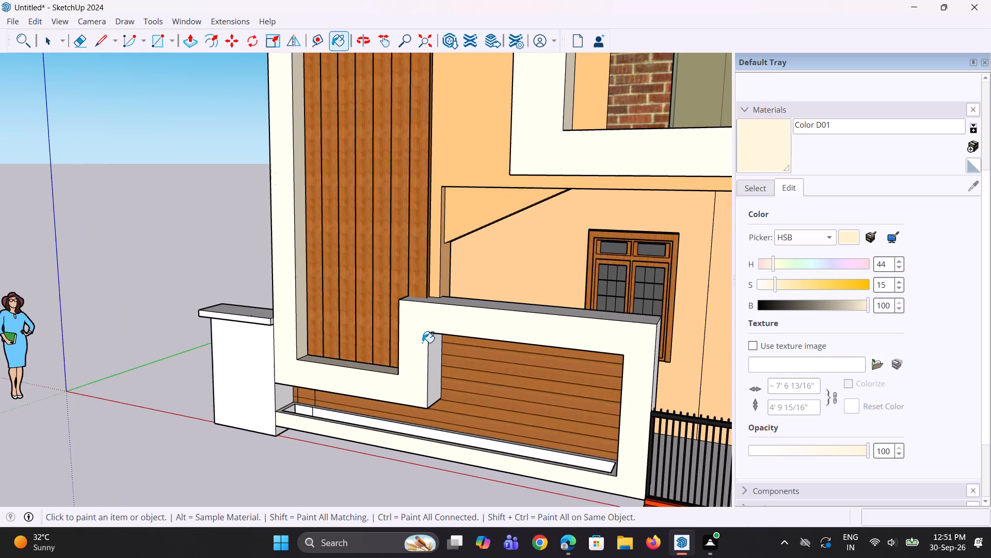
middle_click_drag(430, 344, 435, 398)
left_click(489, 316)
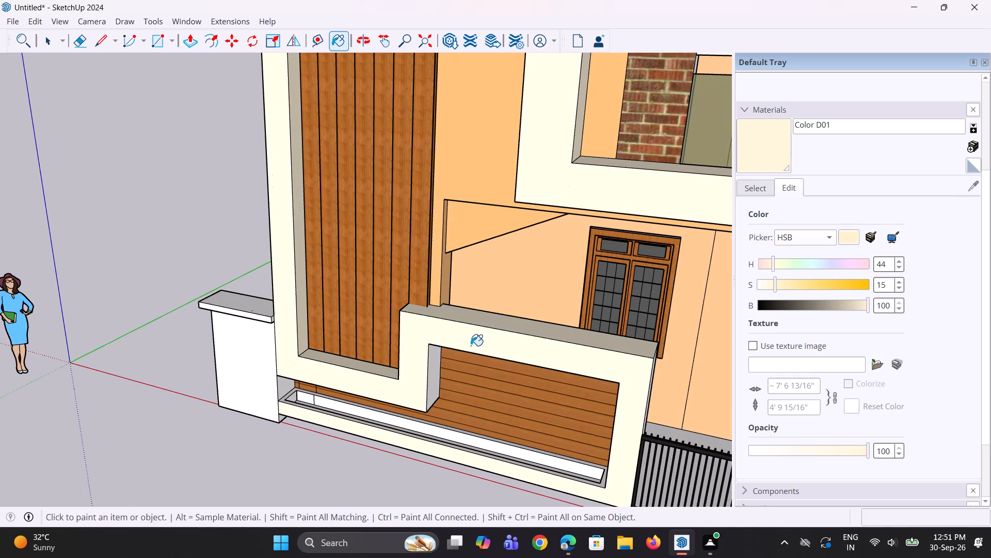
left_click(471, 346)
middle_click_drag(471, 368, 454, 296)
scroll(434, 393, "up", 2)
left_click(431, 382)
scroll(431, 382, "down", 4)
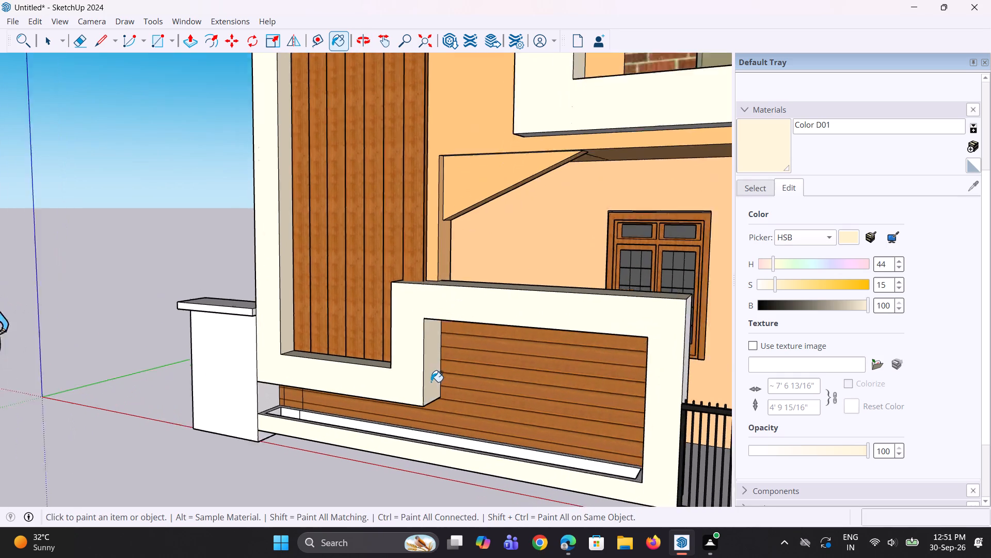
middle_click_drag(434, 381, 548, 382)
scroll(592, 377, "up", 2)
left_click(596, 375)
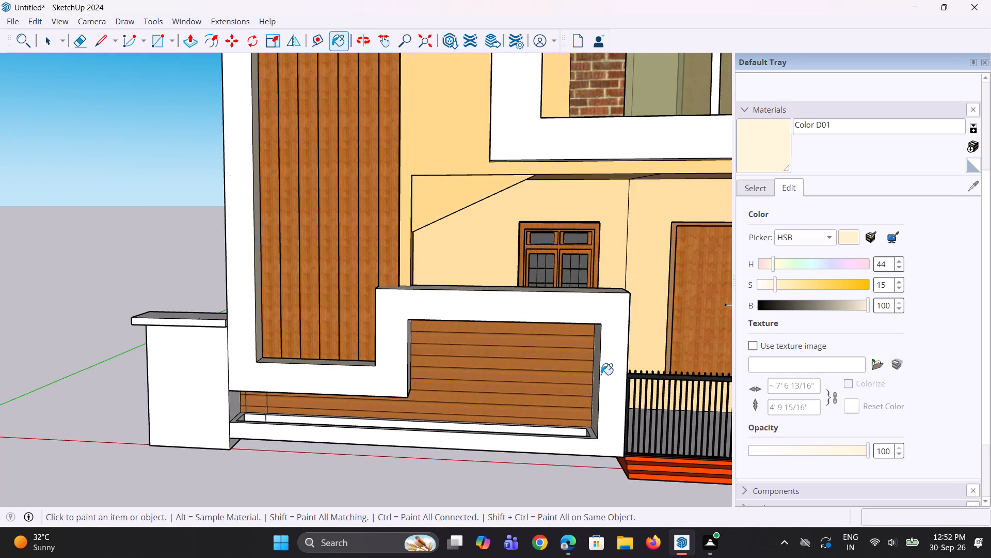
left_click(604, 374)
scroll(605, 373, "up", 1)
middle_click_drag(605, 373, 511, 365)
scroll(613, 344, "up", 1)
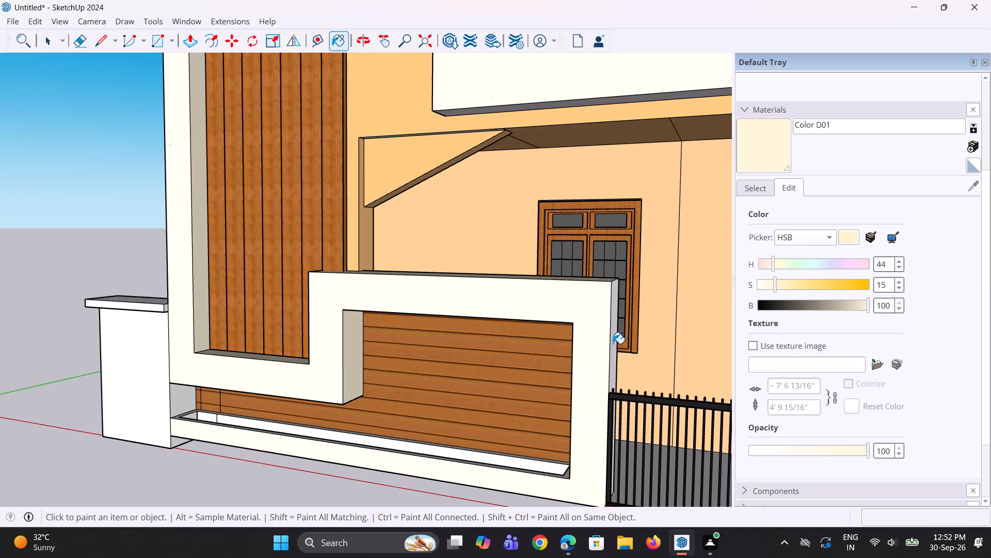
left_click(613, 344)
Paint the planter strip below the horizontal wood panelling with Color D01, including its front, base, rim and adjoining side face.
scroll(537, 390, "down", 7)
middle_click_drag(411, 378, 484, 306)
scroll(395, 410, "up", 2)
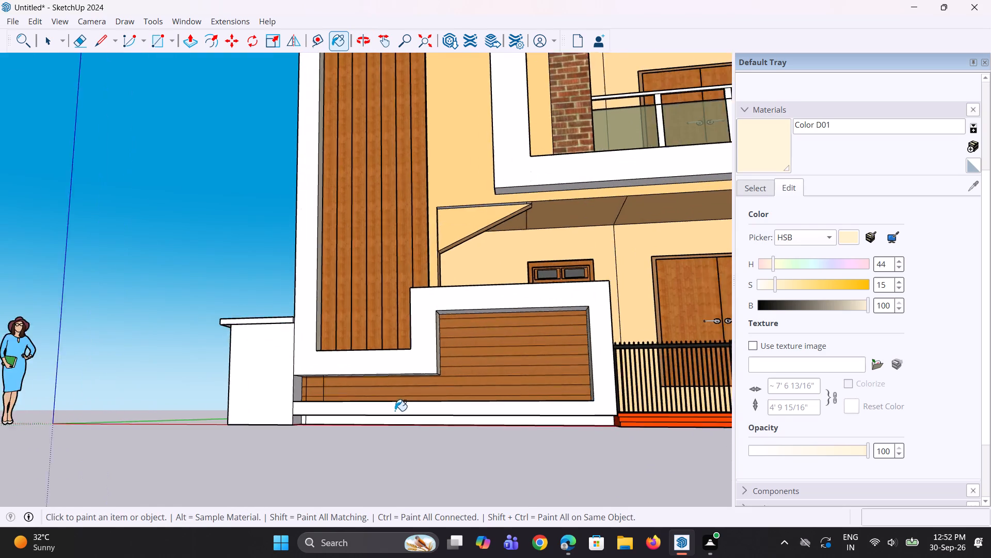
scroll(395, 411, "up", 1)
left_click(395, 411)
left_click(401, 423)
scroll(404, 422, "down", 4)
middle_click_drag(370, 404, 397, 479)
scroll(341, 417, "up", 5)
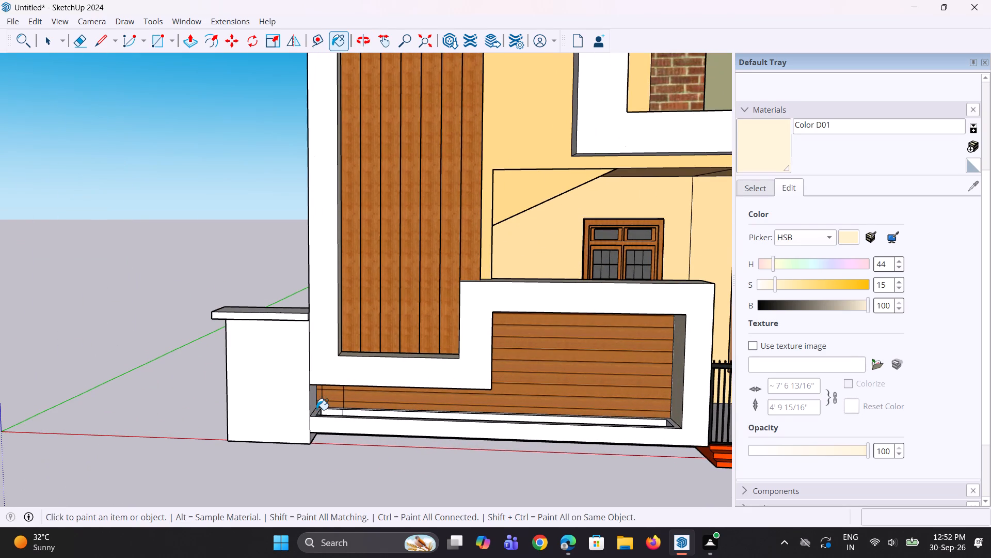
left_click(316, 410)
scroll(360, 416, "up", 3)
middle_click_drag(362, 422, 383, 475)
scroll(436, 415, "up", 4)
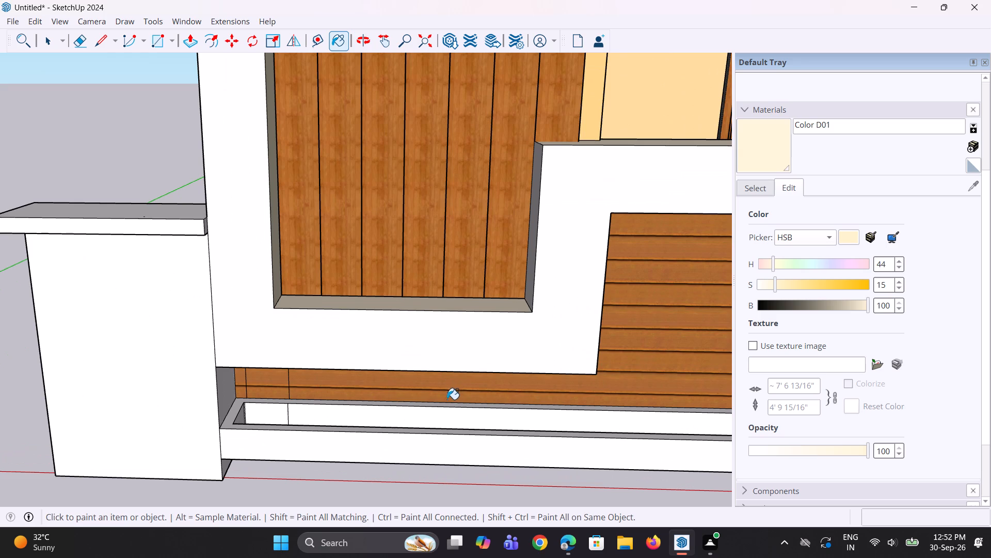
left_click(450, 406)
Paint the short boundary wall with its coping and the front of the boundary wall beyond the gate with Color D01.
scroll(397, 402, "down", 4)
left_click(227, 355)
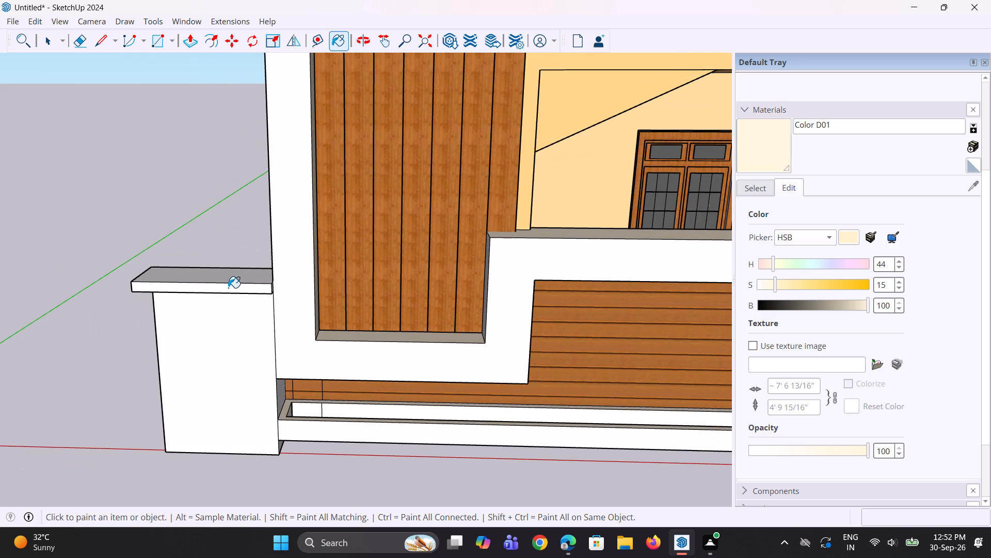
left_click(228, 288)
left_click(234, 276)
scroll(243, 313, "down", 9)
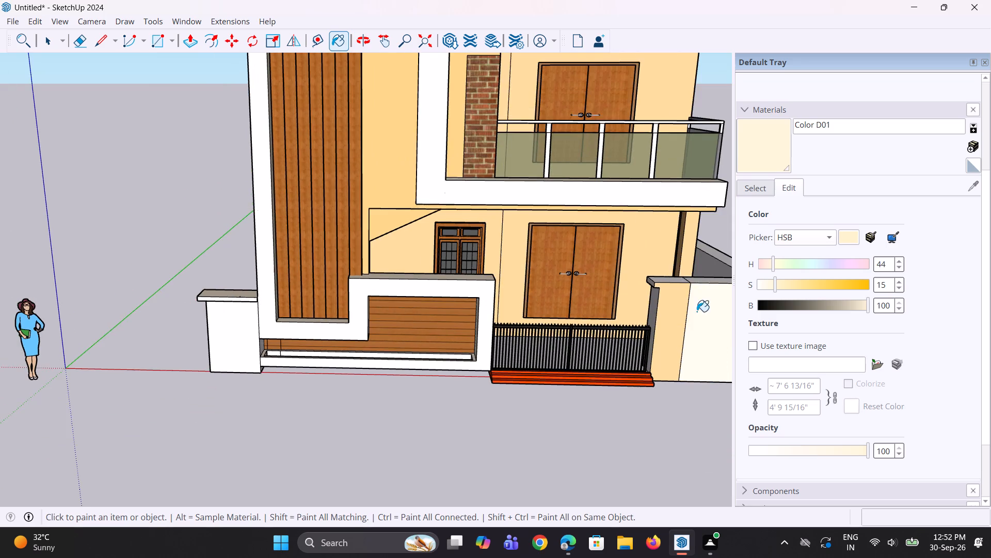
scroll(676, 315, "down", 3)
left_click(686, 321)
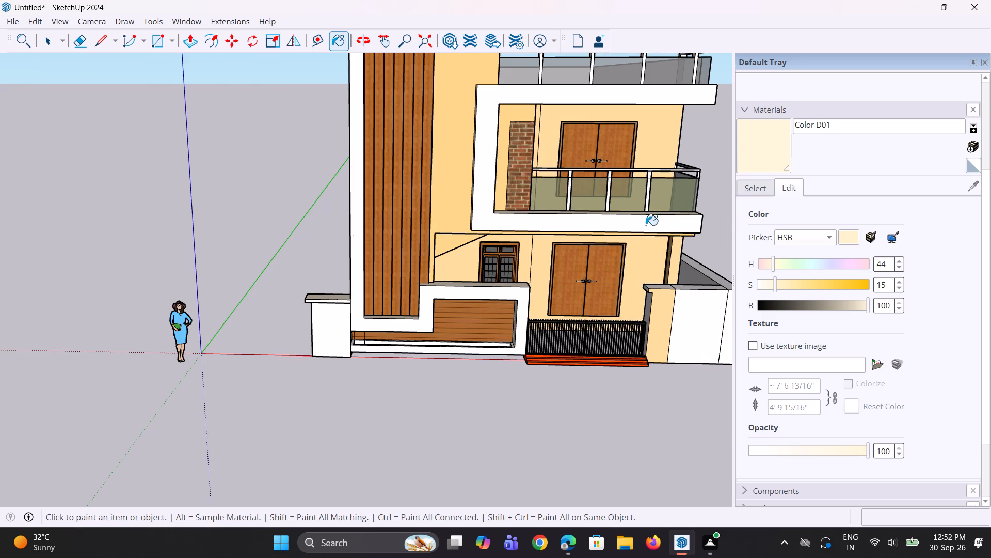
Paint the upper balcony's lower beam, its ceiling and the underside of the frame's top beam with Color D01.
left_click(646, 225)
middle_click_drag(645, 233, 626, 276)
scroll(634, 244, "up", 5)
left_click(646, 226)
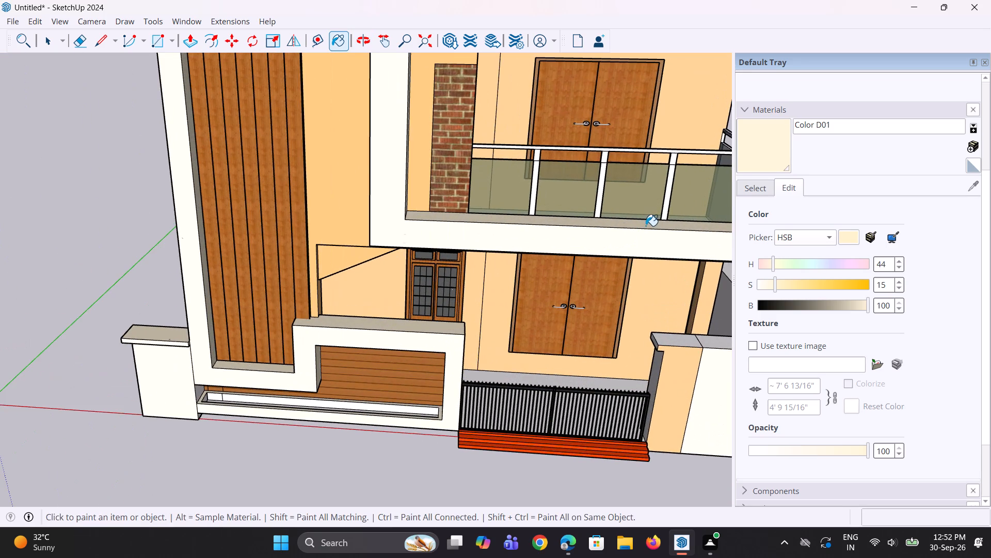
scroll(580, 245, "down", 4)
middle_click_drag(506, 235, 514, 150)
scroll(478, 145, "up", 3)
middle_click_drag(498, 130, 469, 194)
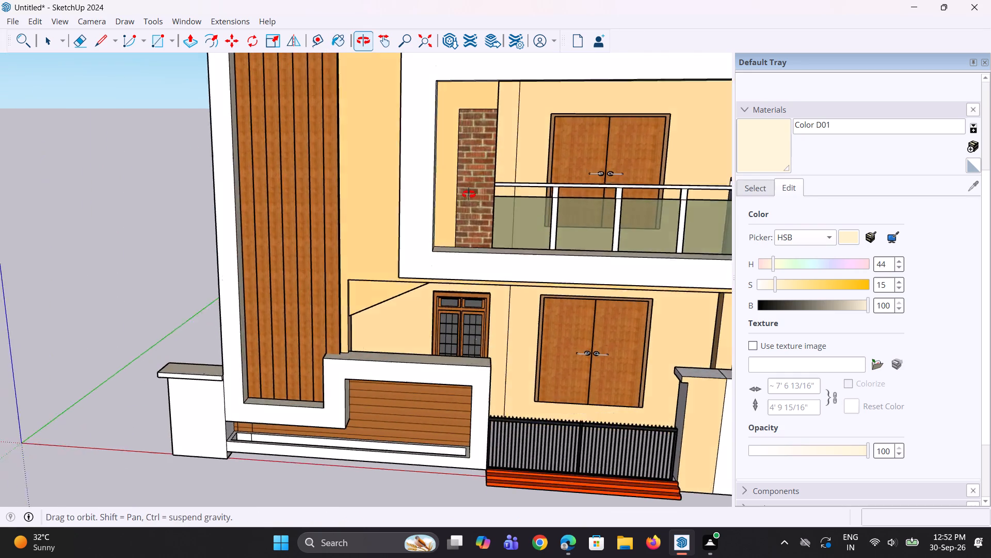
middle_click_drag(469, 194, 502, 93)
scroll(550, 80, "up", 1)
left_click(550, 80)
scroll(515, 213, "down", 4)
middle_click_drag(503, 204, 522, 93)
scroll(529, 129, "up", 5)
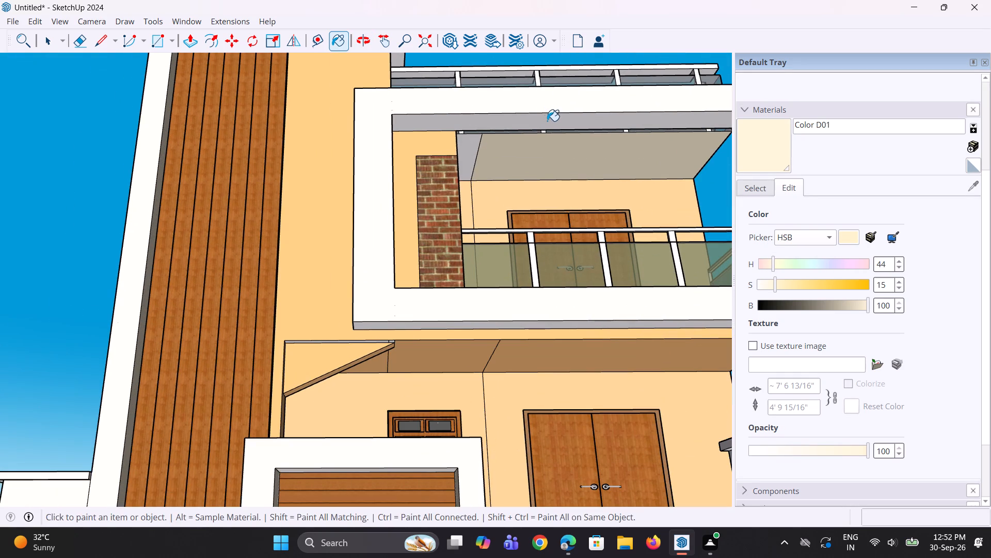
left_click(547, 121)
left_click(471, 157)
scroll(510, 143, "up", 1)
Examine the house from above, checking the roof, the tower top and the painted front elements.
middle_click_drag(514, 141, 485, 69)
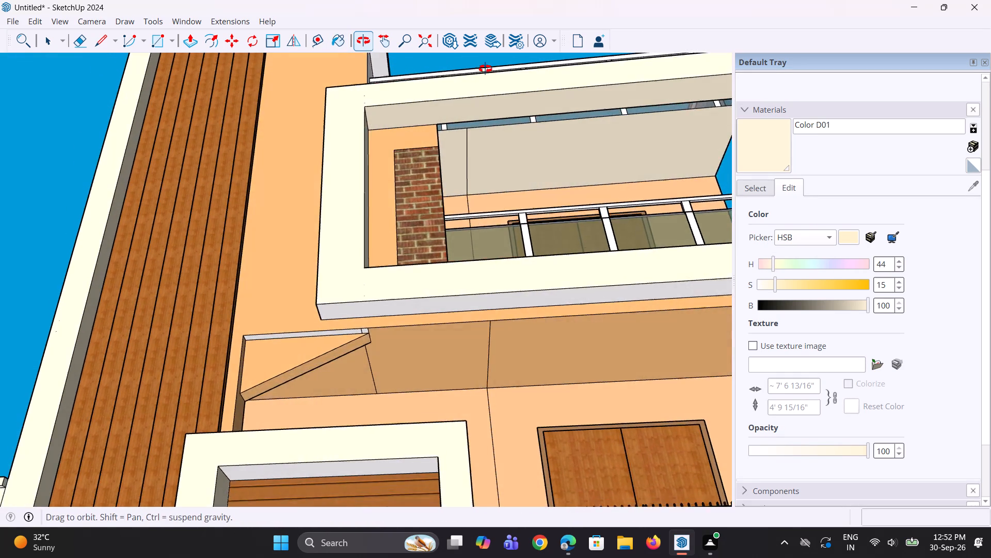
middle_click_drag(485, 69, 499, 209)
scroll(465, 185, "down", 5)
middle_click_drag(448, 179, 490, 516)
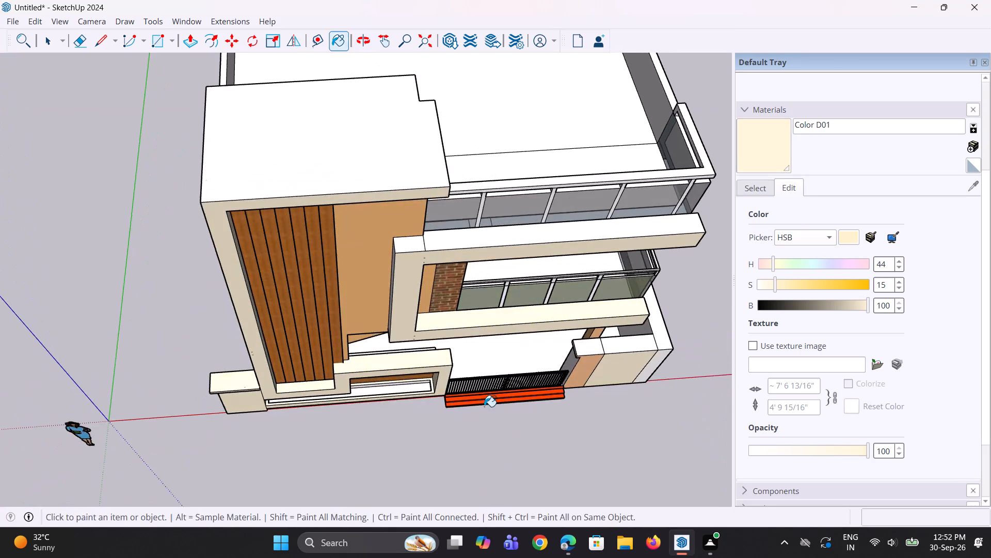
middle_click_drag(473, 278, 475, 453)
scroll(513, 298, "up", 2)
scroll(513, 298, "down", 1)
middle_click(516, 319)
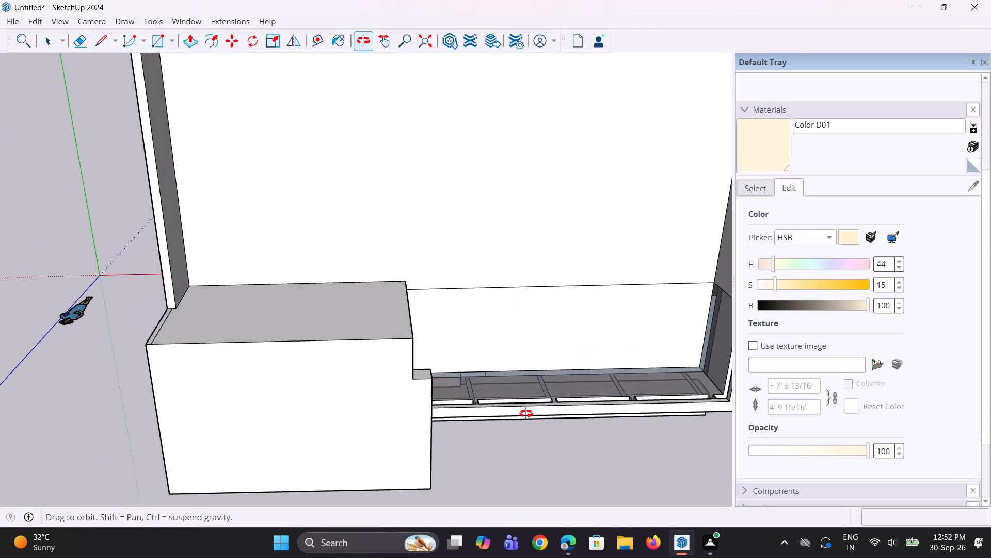
scroll(515, 315, "down", 1)
scroll(495, 366, "down", 4)
middle_click_drag(486, 355, 468, 207)
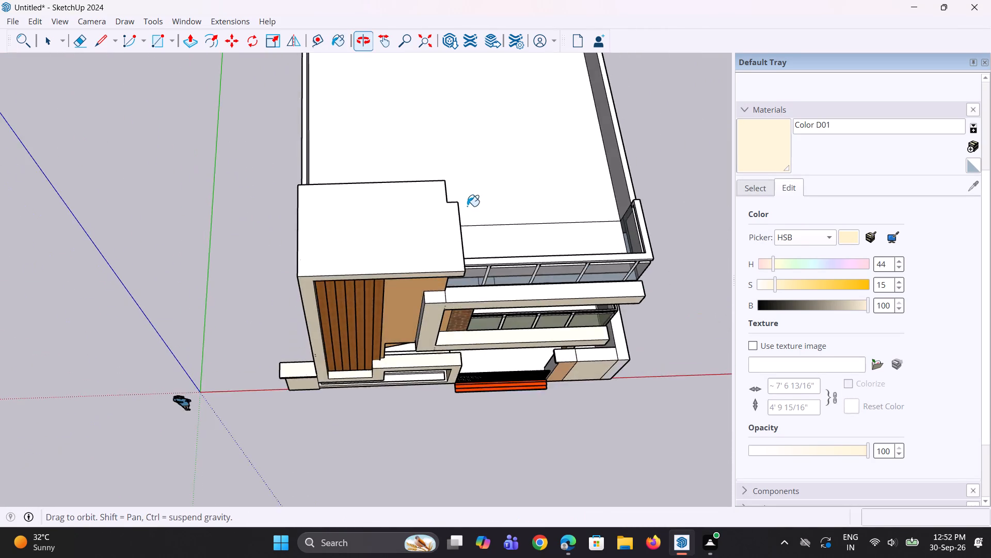
scroll(462, 223, "down", 3)
middle_click_drag(480, 279, 476, 164)
scroll(473, 178, "down", 4)
middle_click_drag(484, 243, 453, 137)
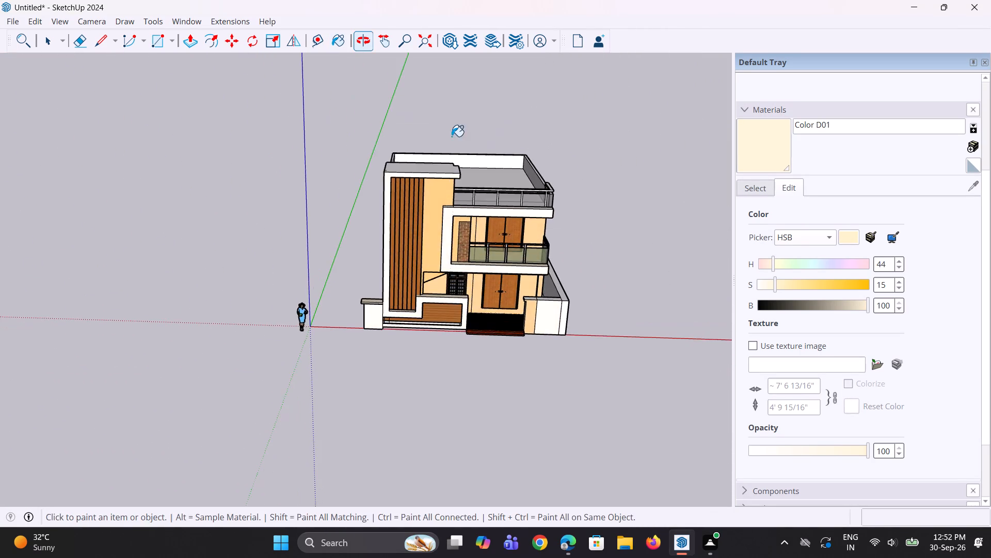
Paint the coping, corner end, long outer side face and base strip of the boundary wall beyond the gate with Color D01.
scroll(530, 319, "up", 2)
middle_click_drag(546, 320, 422, 291)
scroll(571, 327, "up", 5)
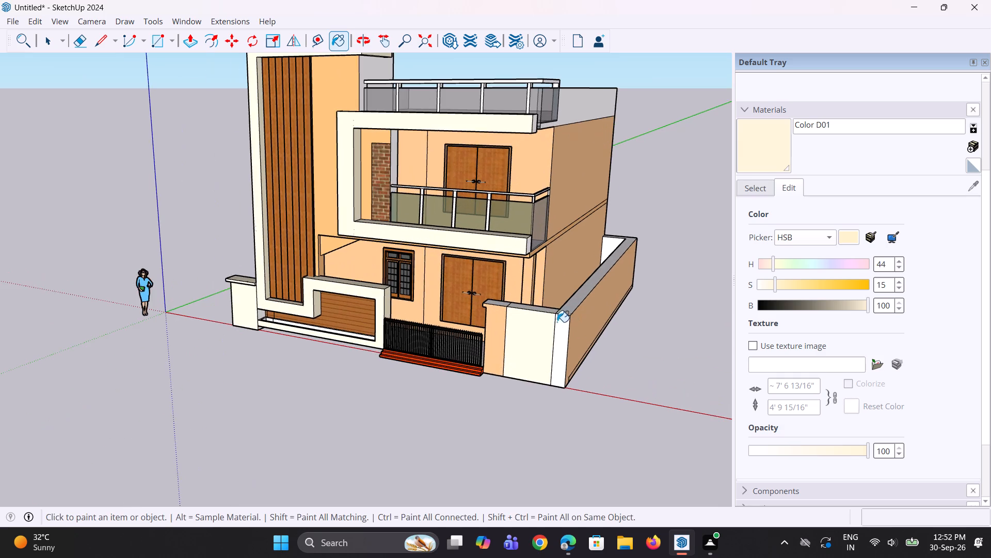
left_click(526, 305)
left_click(565, 309)
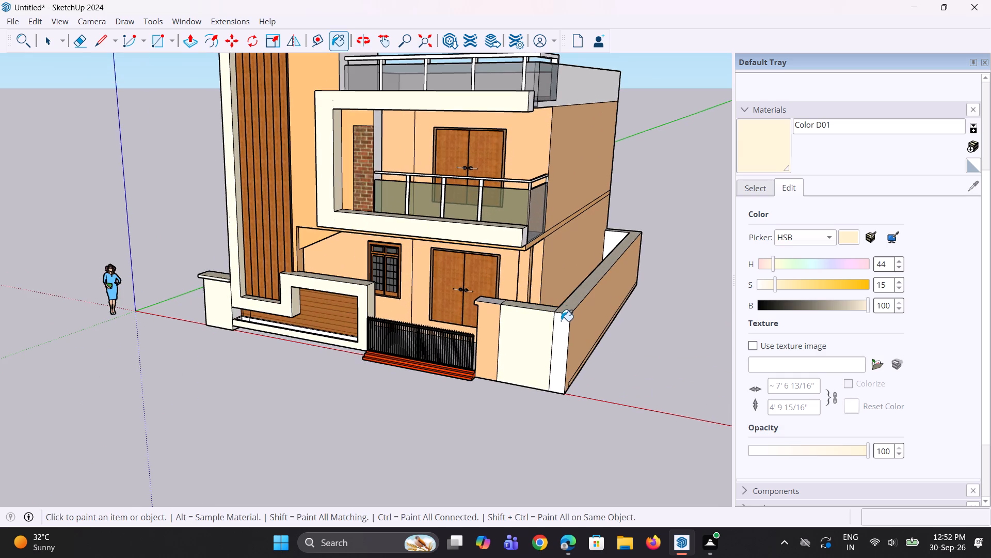
left_click(561, 324)
middle_click_drag(568, 348, 493, 329)
left_click(548, 343)
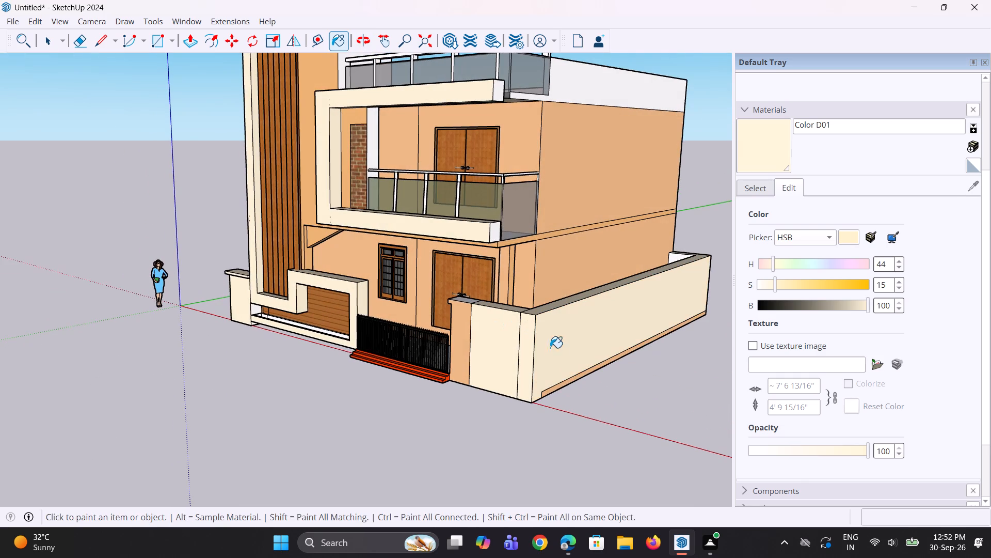
scroll(570, 396, "up", 1)
left_click(569, 383)
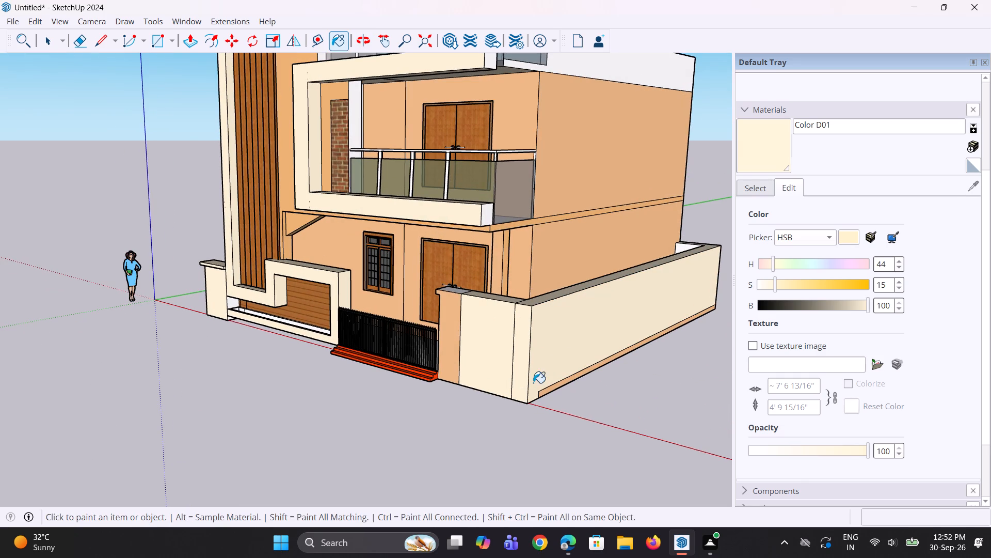
left_click(548, 389)
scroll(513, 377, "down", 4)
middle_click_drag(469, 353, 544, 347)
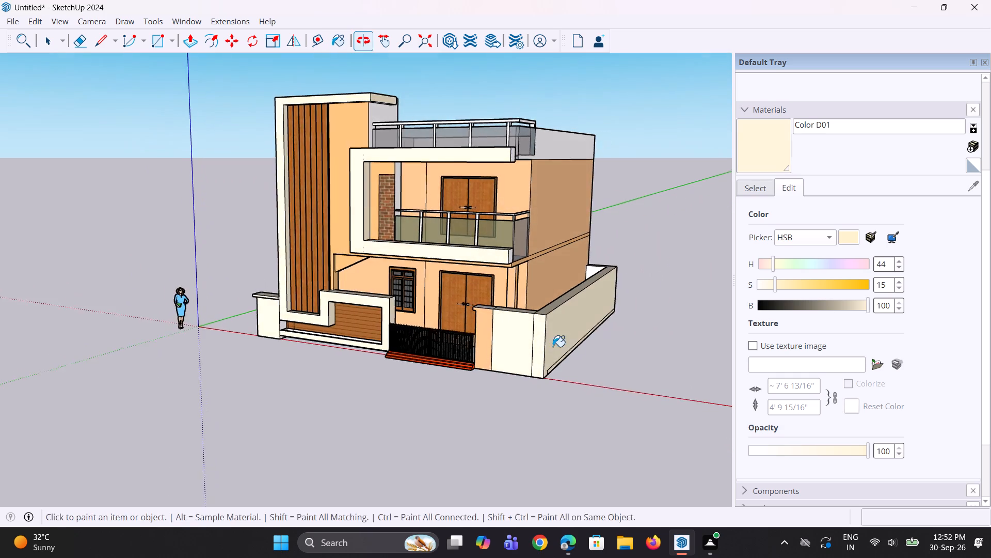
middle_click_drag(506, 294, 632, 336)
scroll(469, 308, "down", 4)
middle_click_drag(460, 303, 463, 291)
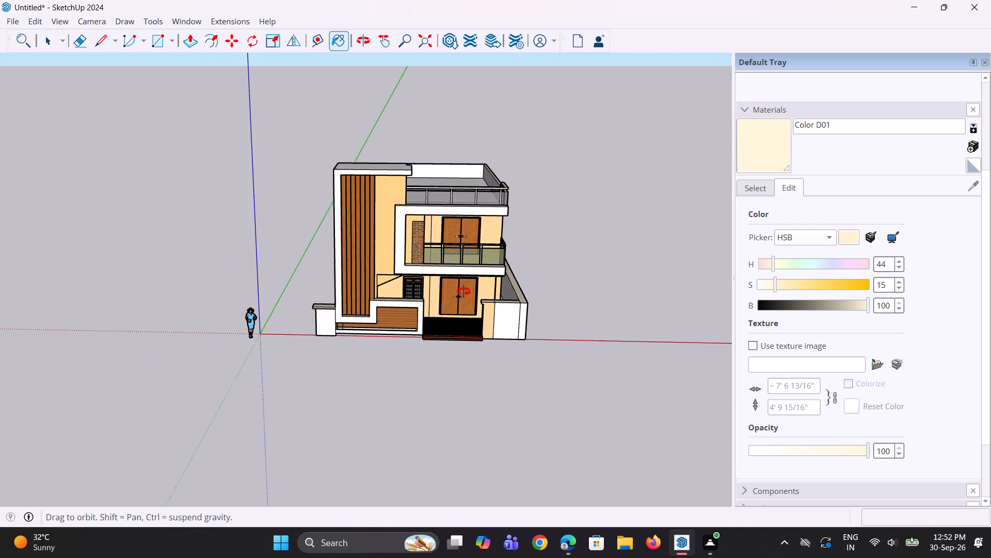
Examine the painted front facade, boundary walls and gate area of the house.
middle_click_drag(463, 291, 470, 262)
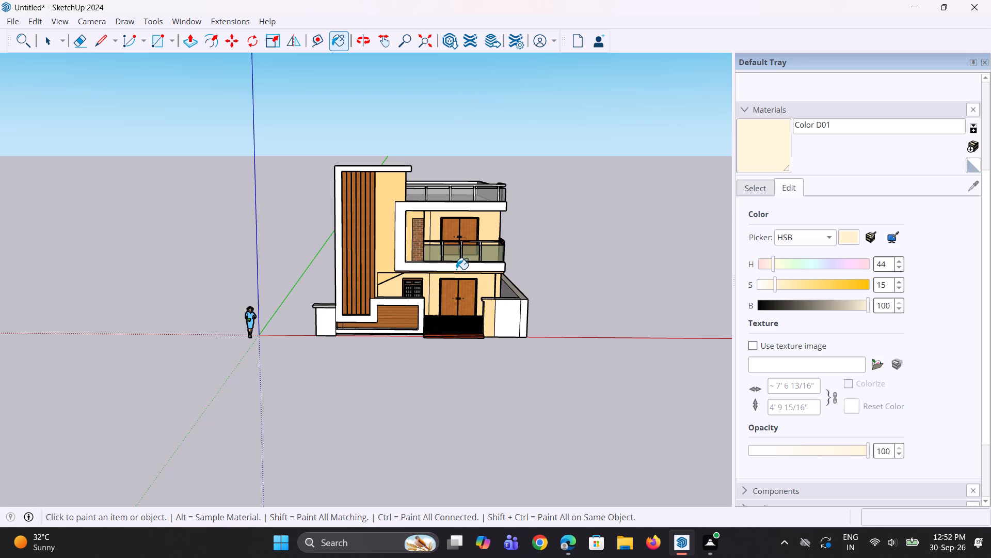
middle_click_drag(449, 277, 435, 283)
scroll(403, 336, "up", 3)
middle_click_drag(399, 318, 410, 306)
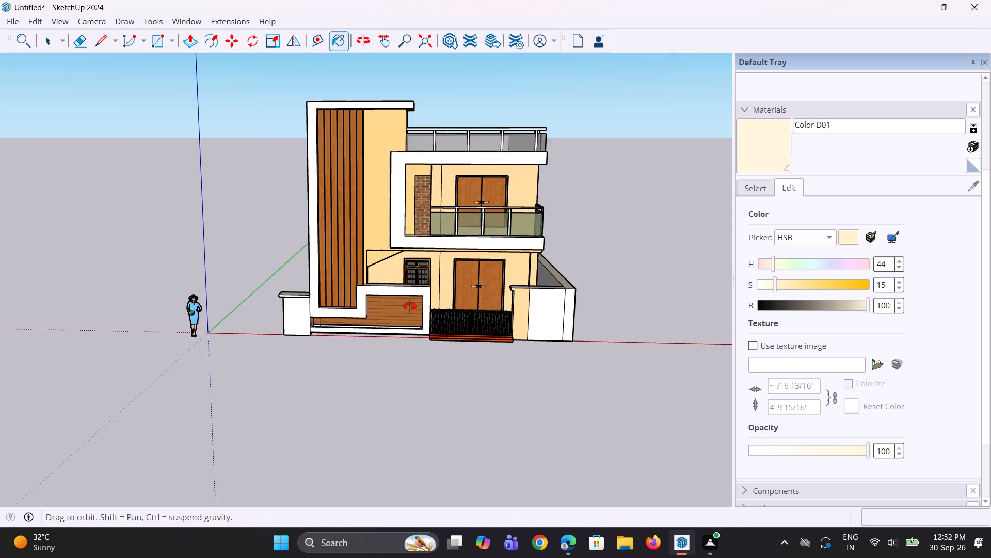
middle_click_drag(410, 306, 413, 284)
scroll(441, 371, "up", 2)
key("space")
key("space")
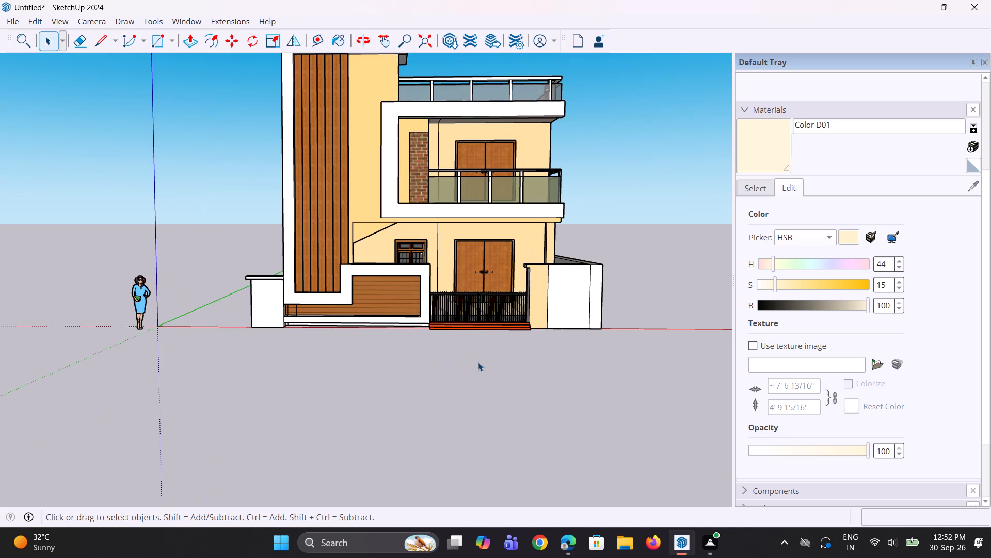
Sample the Cladding Siding Tan material from the low front wall's horizontal panel and darken it to brightness 45.
left_click(393, 297)
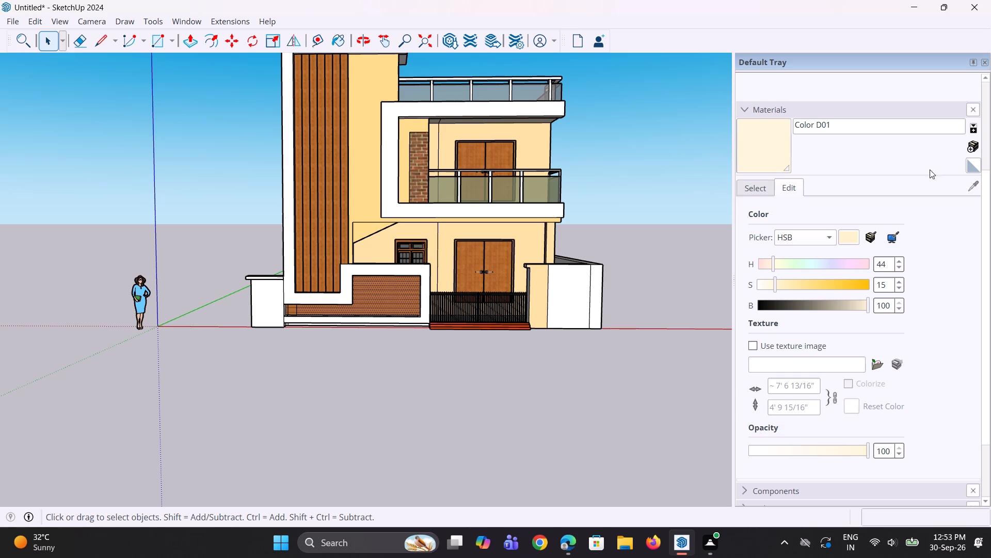
left_click(666, 363)
left_click_drag(666, 363, 670, 361)
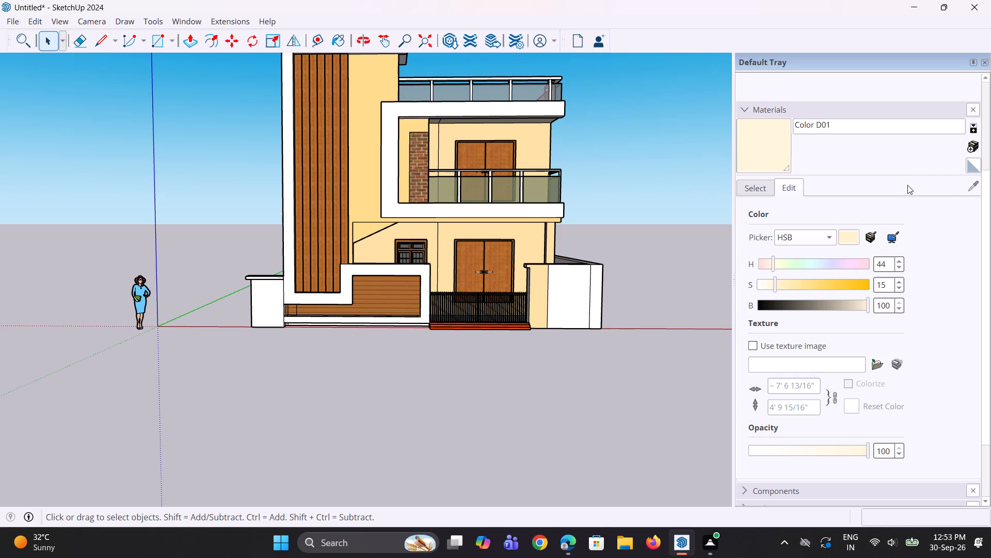
left_click(770, 188)
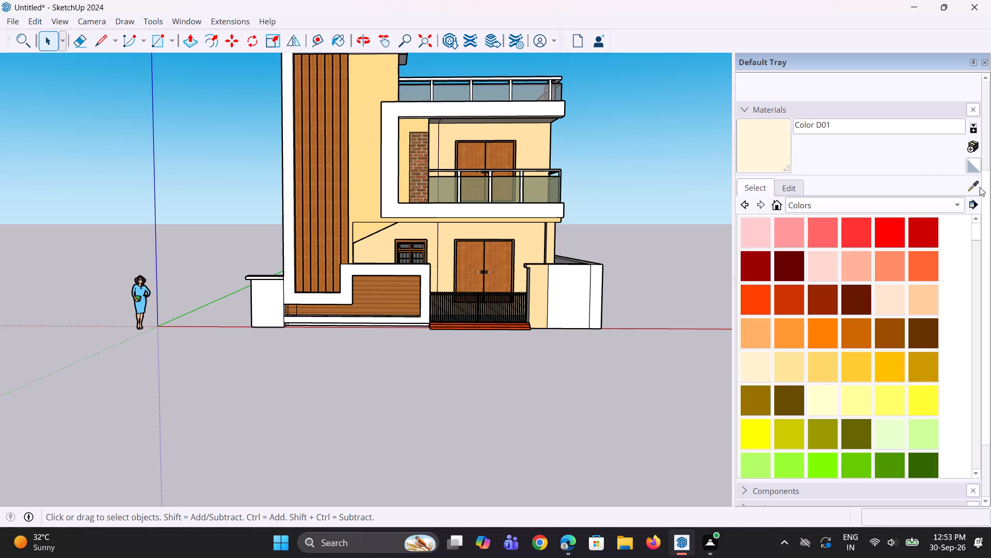
left_click(977, 188)
left_click(369, 289)
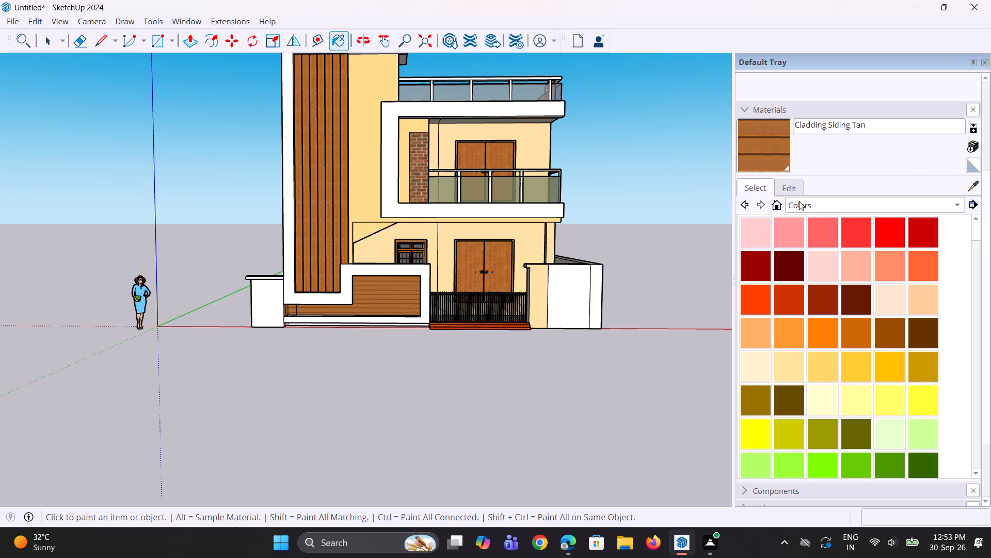
left_click(792, 191)
left_click_drag(825, 305, 813, 312)
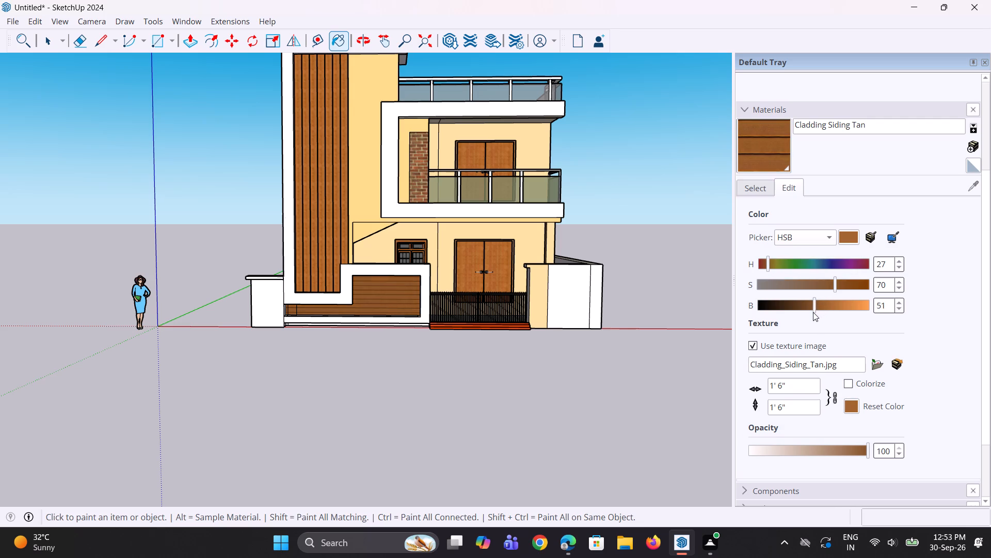
left_click_drag(813, 312, 844, 308)
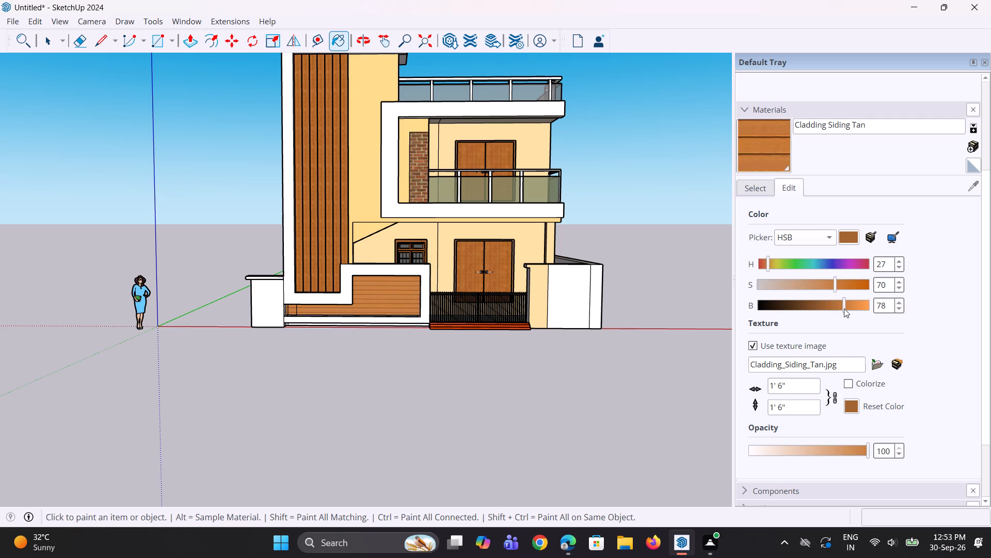
left_click_drag(844, 308, 822, 319)
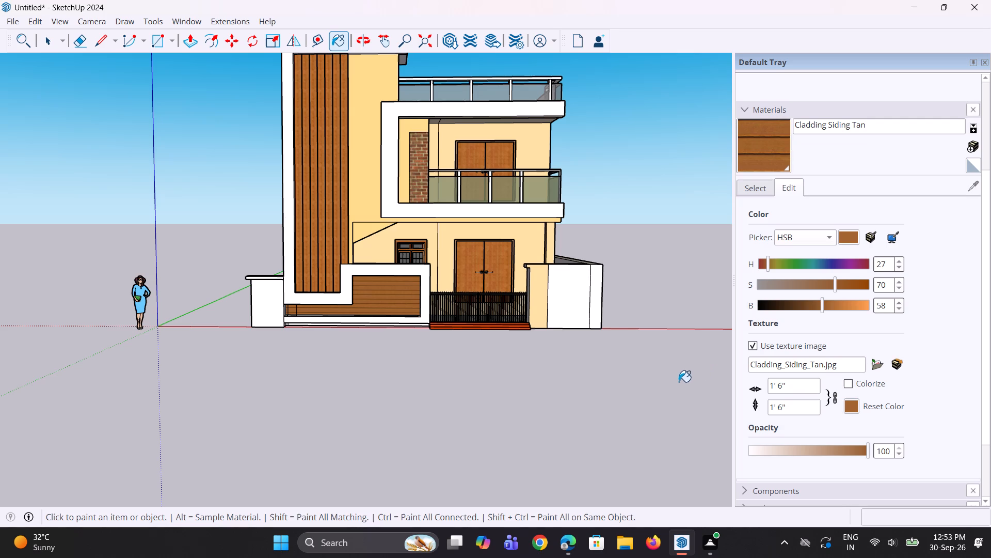
left_click_drag(822, 308, 806, 313)
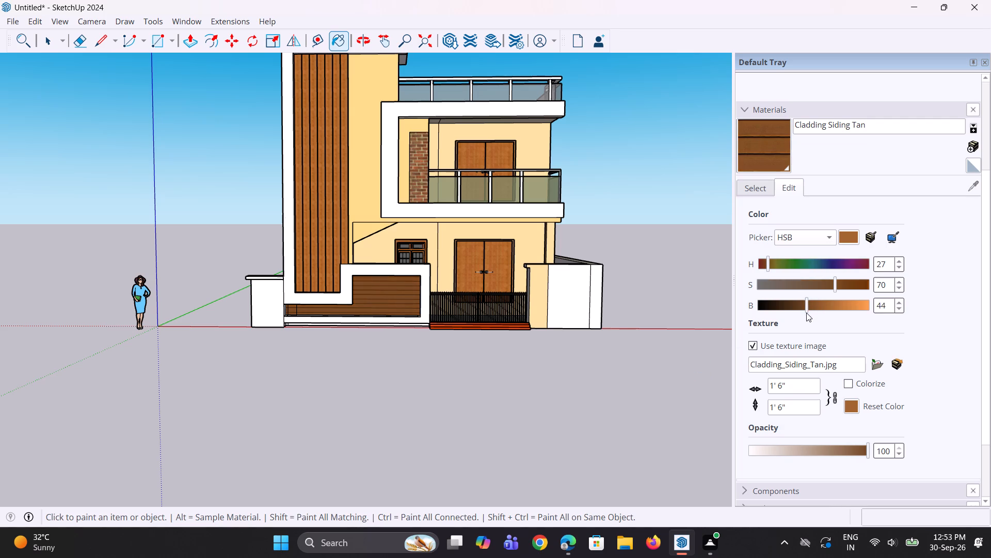
left_click_drag(806, 313, 798, 315)
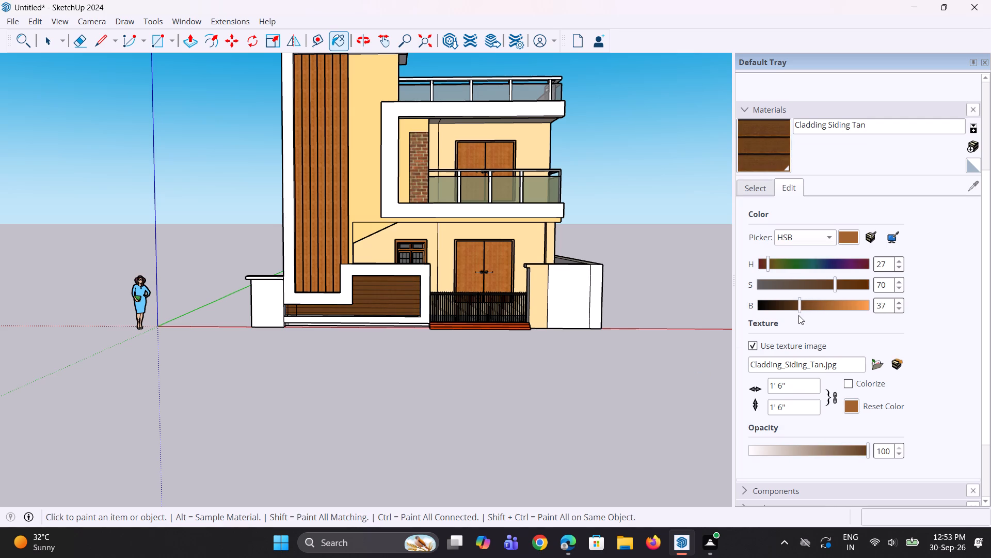
left_click_drag(798, 315, 803, 313)
left_click_drag(803, 313, 808, 312)
key("space")
key("space")
left_click(679, 379)
Sample the Wood Bamboo material from the tower's vertical slats and set its saturation to 74 and brightness to 89.
left_click(759, 190)
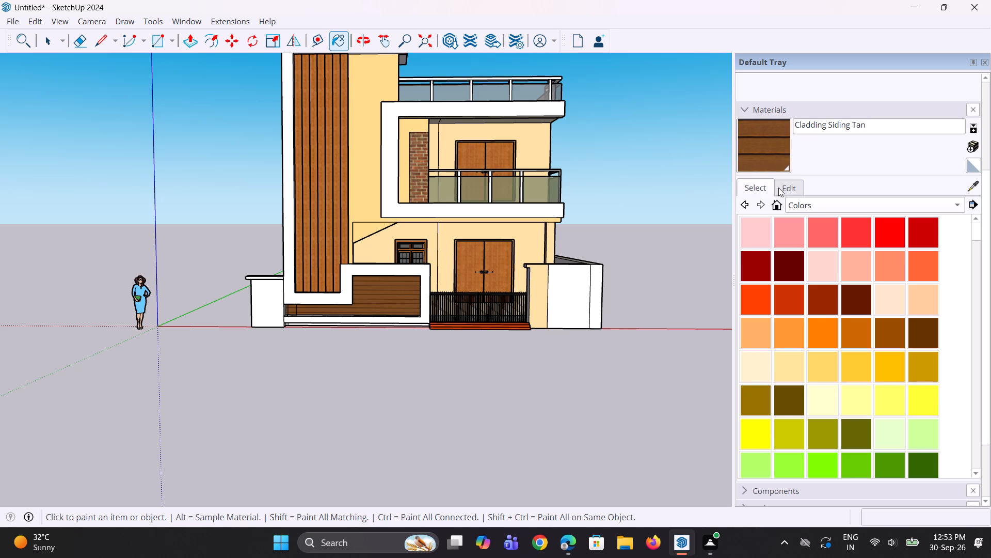
left_click(973, 182)
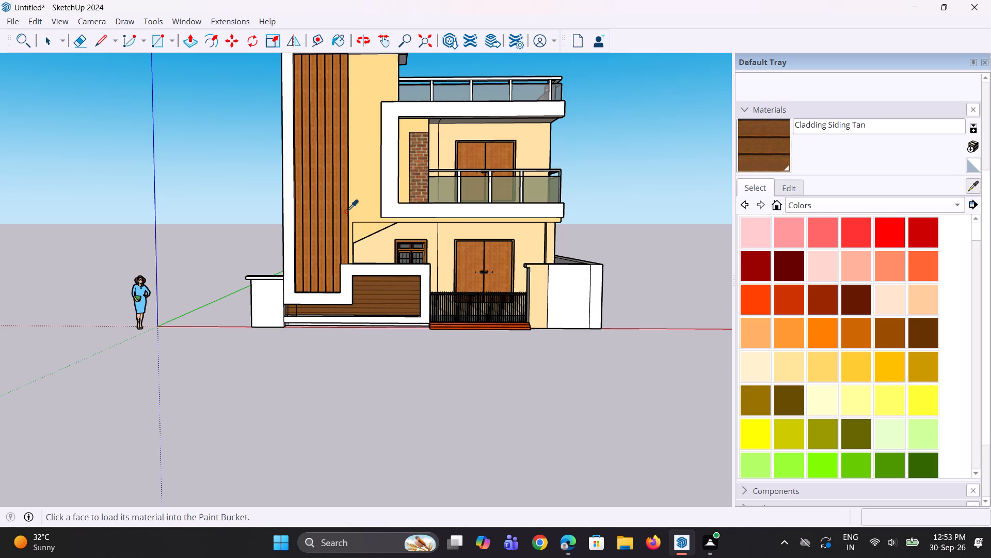
left_click(346, 211)
left_click(787, 184)
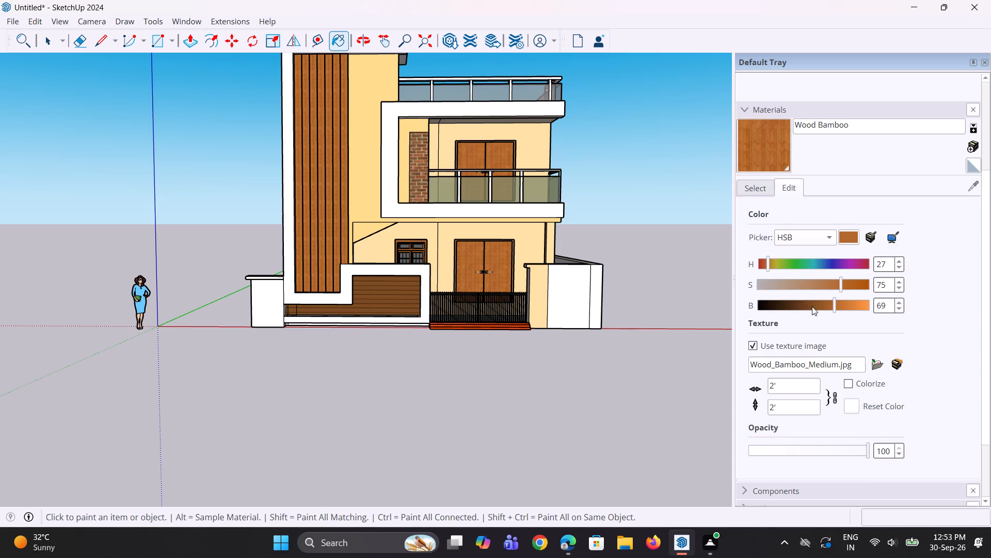
left_click(840, 291)
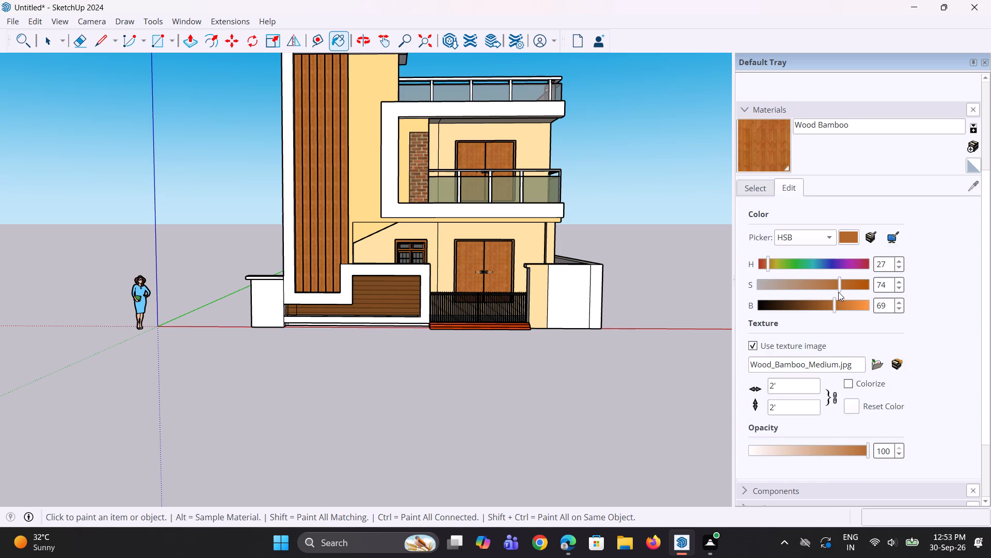
left_click_drag(835, 308, 844, 308)
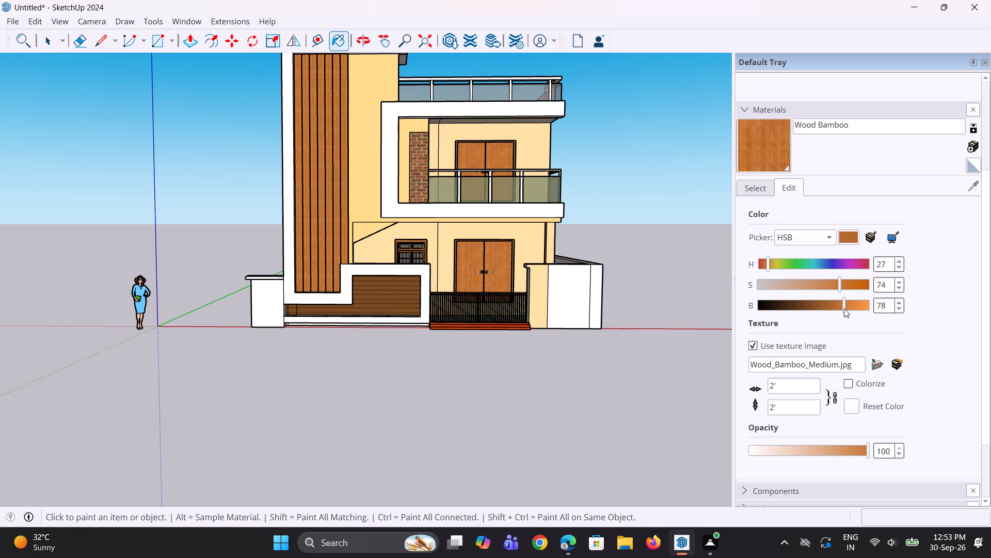
left_click_drag(844, 308, 853, 309)
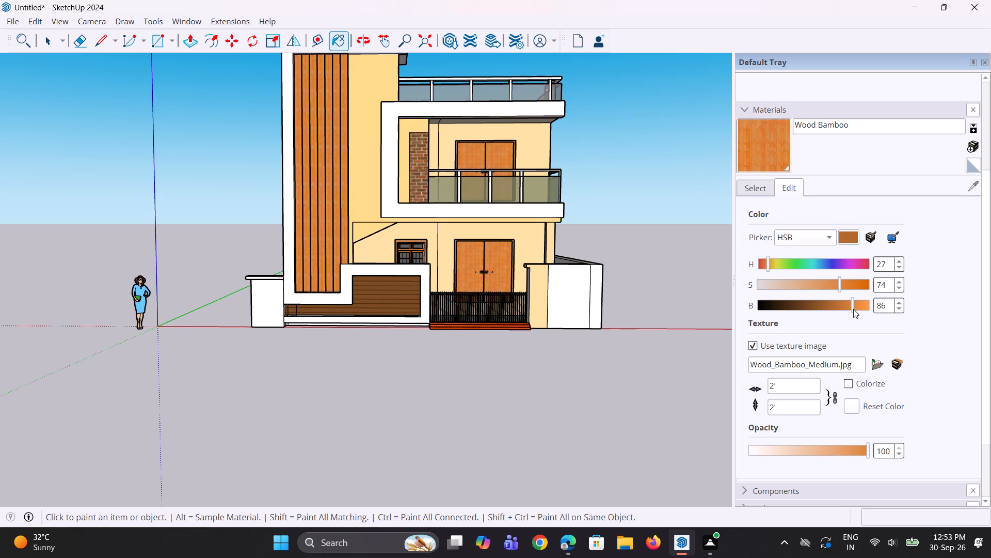
left_click_drag(853, 309, 856, 311)
key("space")
key("space")
left_click(614, 368)
key("space")
key("space")
Examine the whole front of the house with the adjusted wood and cladding colours.
scroll(582, 381, "down", 3)
key("space")
key("space")
middle_click_drag(576, 381, 576, 394)
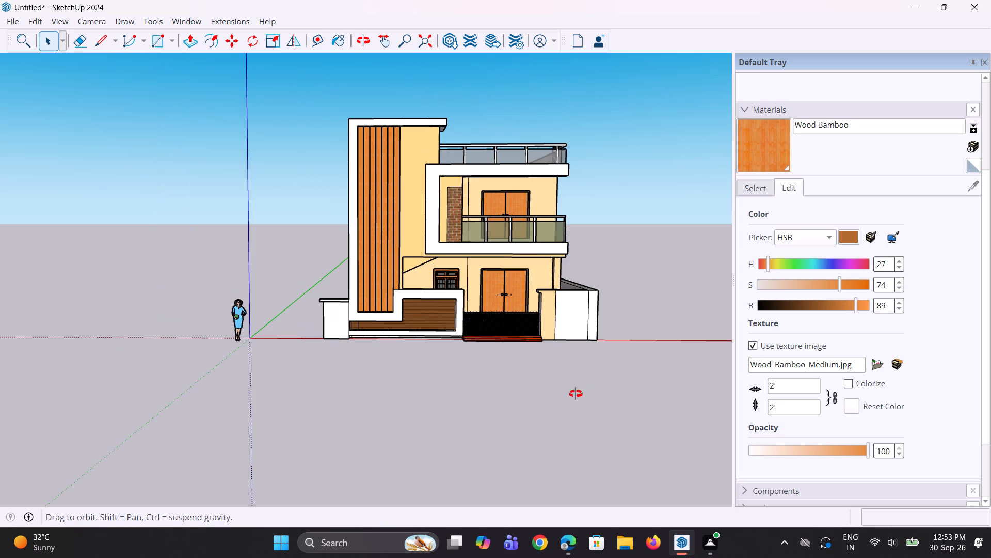
middle_click_drag(576, 394, 567, 428)
scroll(329, 274, "up", 2)
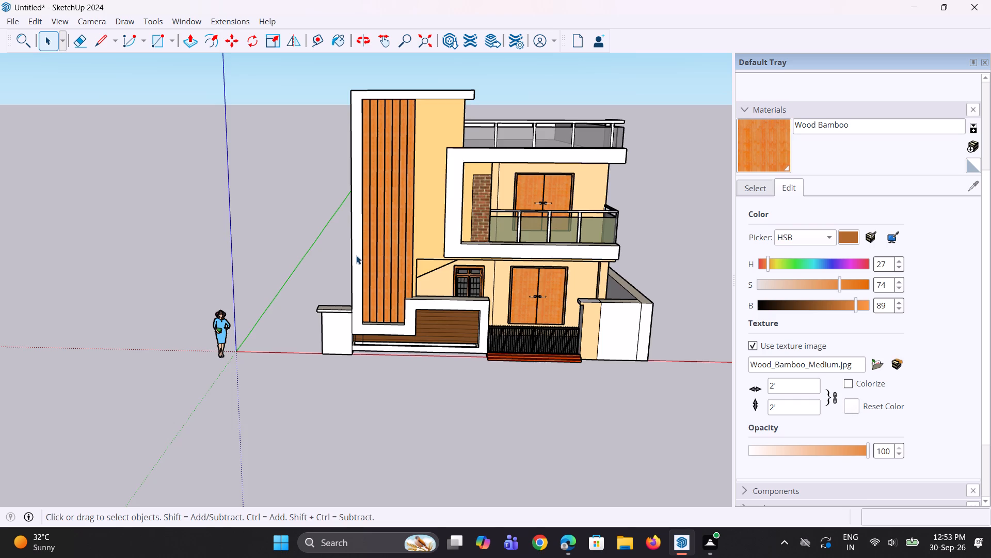
scroll(354, 257, "down", 3)
middle_click_drag(345, 261, 360, 255)
scroll(365, 316, "up", 2)
scroll(365, 316, "down", 3)
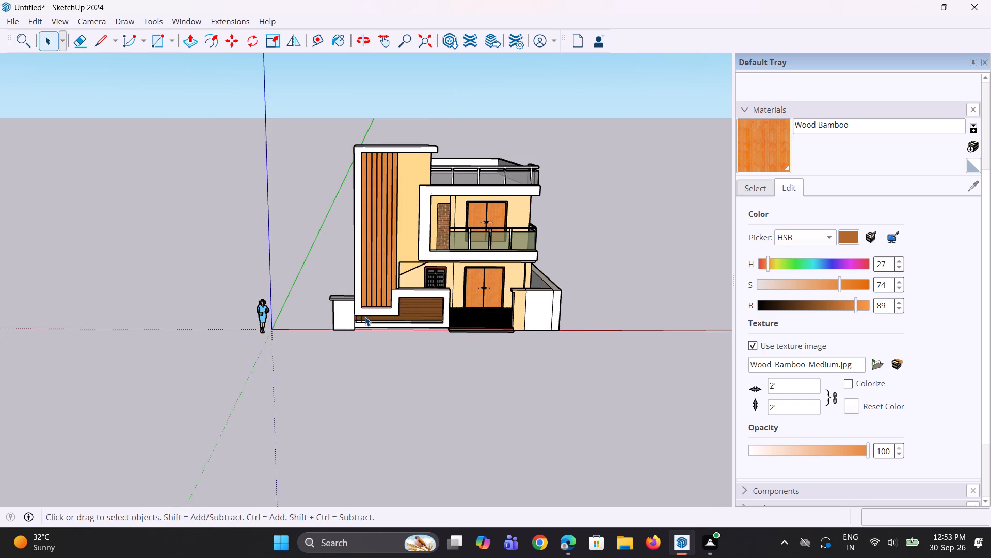
middle_click_drag(361, 319, 370, 312)
scroll(370, 312, "down", 4)
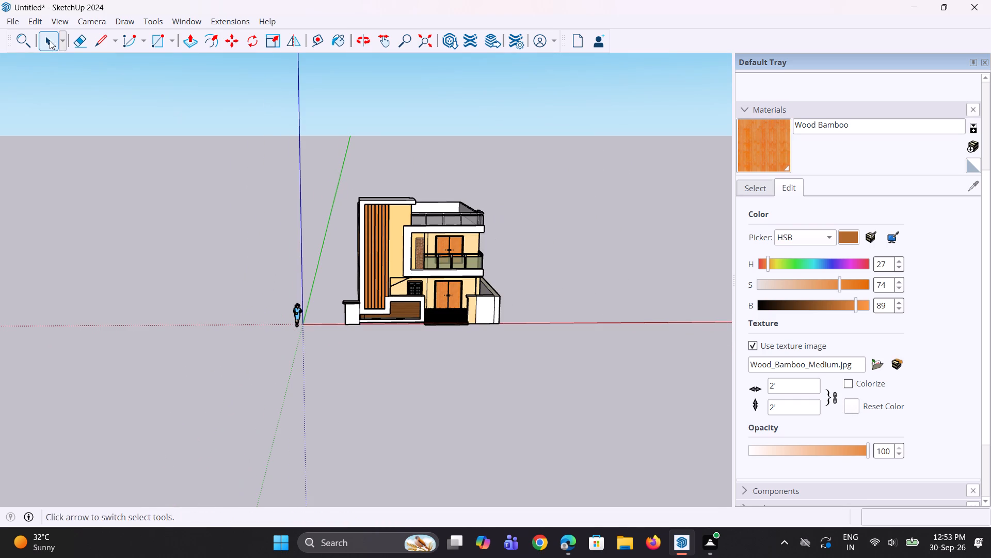
Import the Planting+101 model from Downloads and place it in the planter trough below the tower's vertical slats.
left_click(17, 24)
left_click(49, 199)
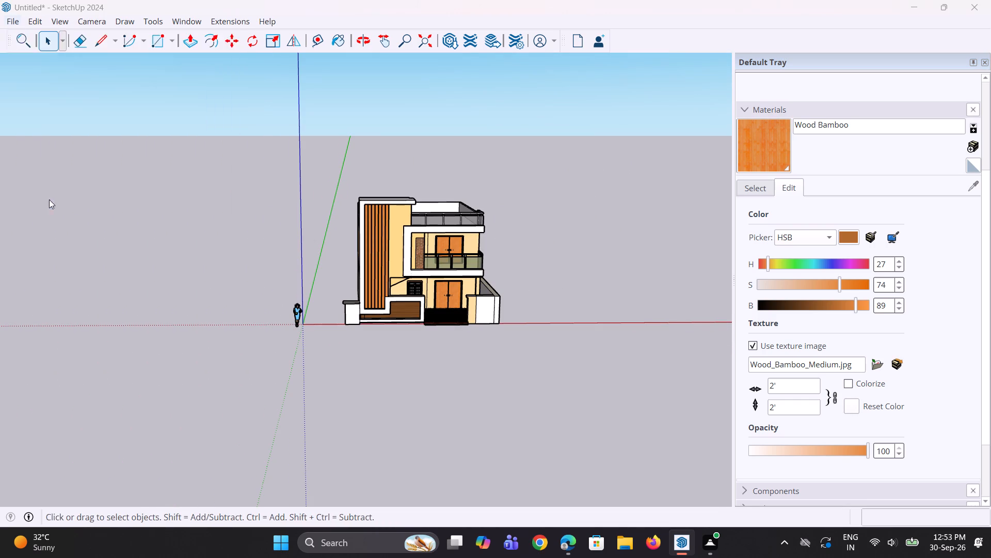
scroll(351, 243, "down", 4)
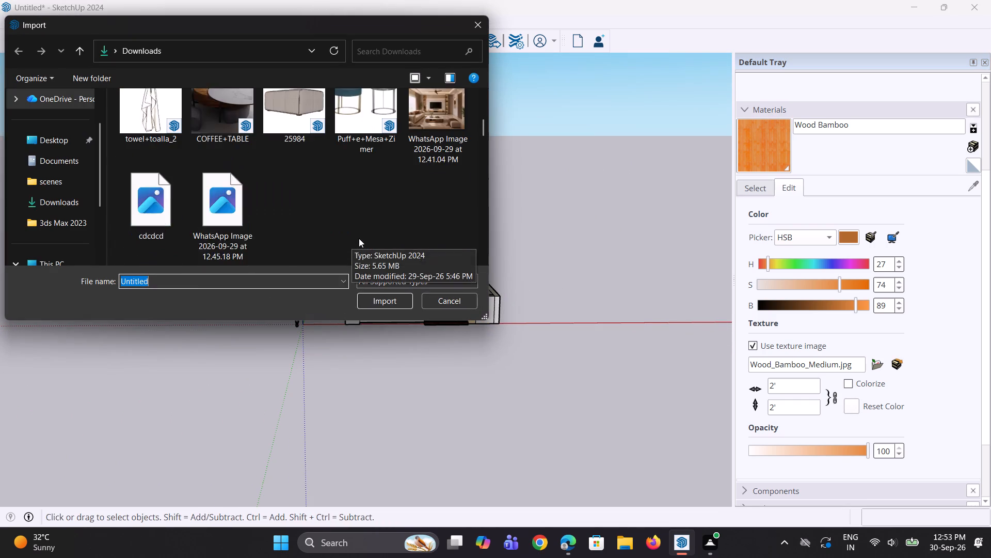
scroll(346, 226, "down", 5)
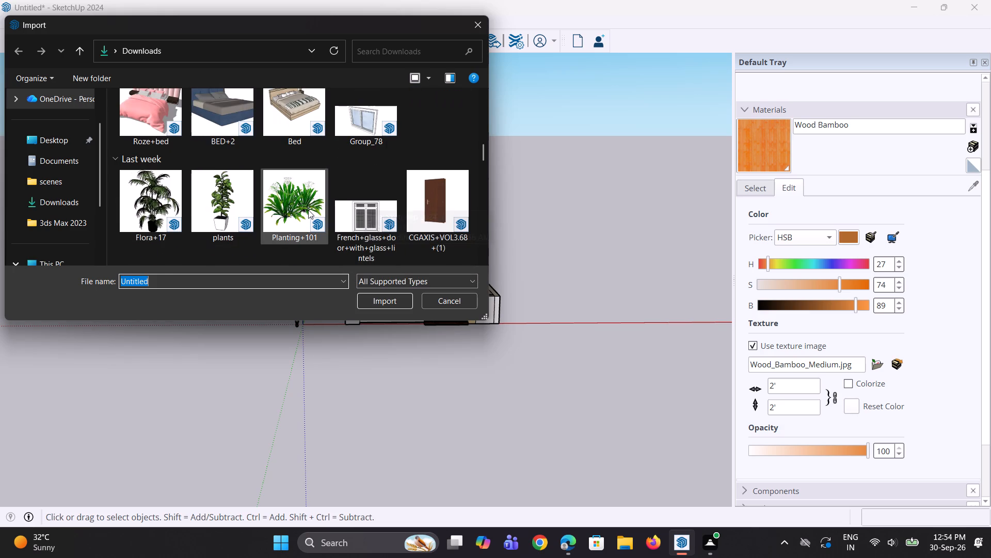
left_click(296, 211)
left_click(389, 299)
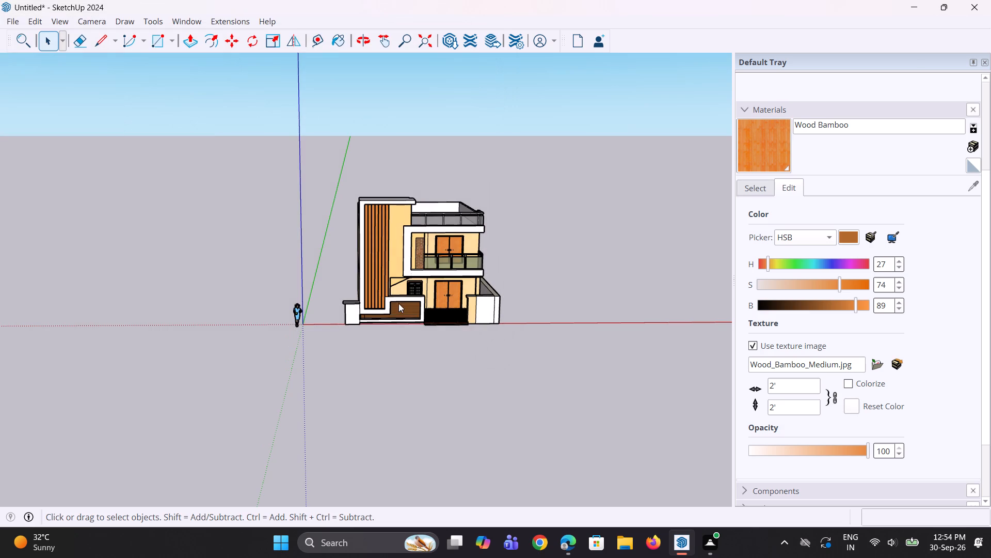
left_click(616, 303)
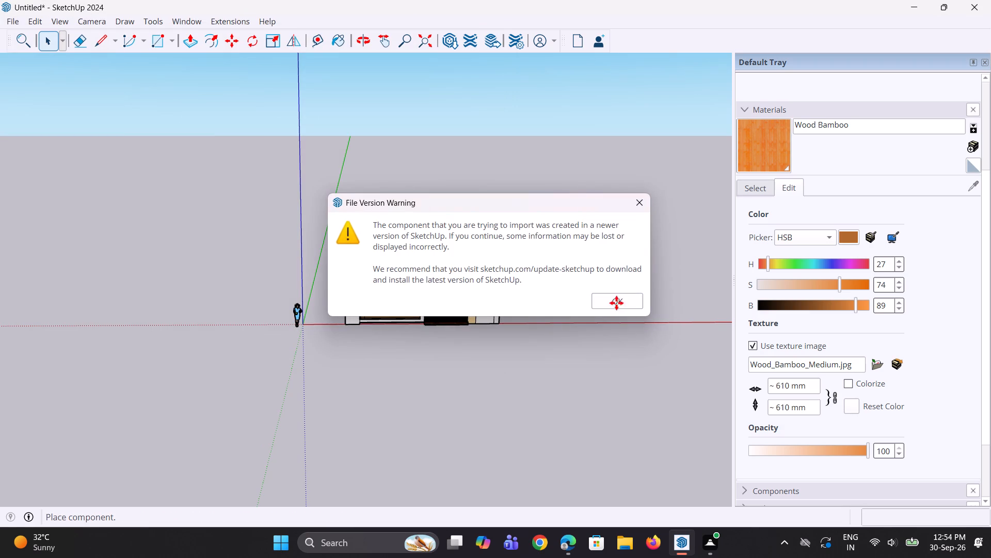
scroll(347, 323, "up", 14)
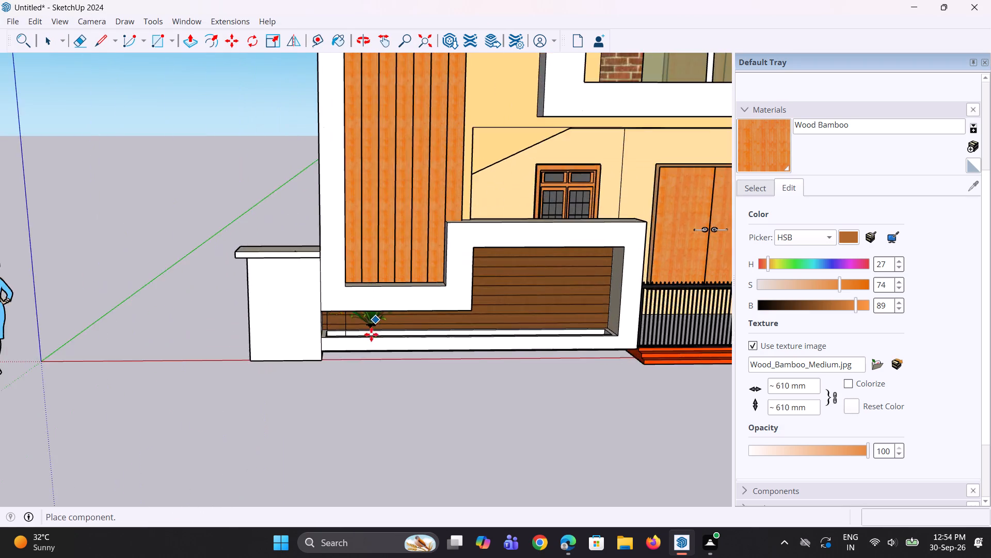
scroll(371, 334, "up", 3)
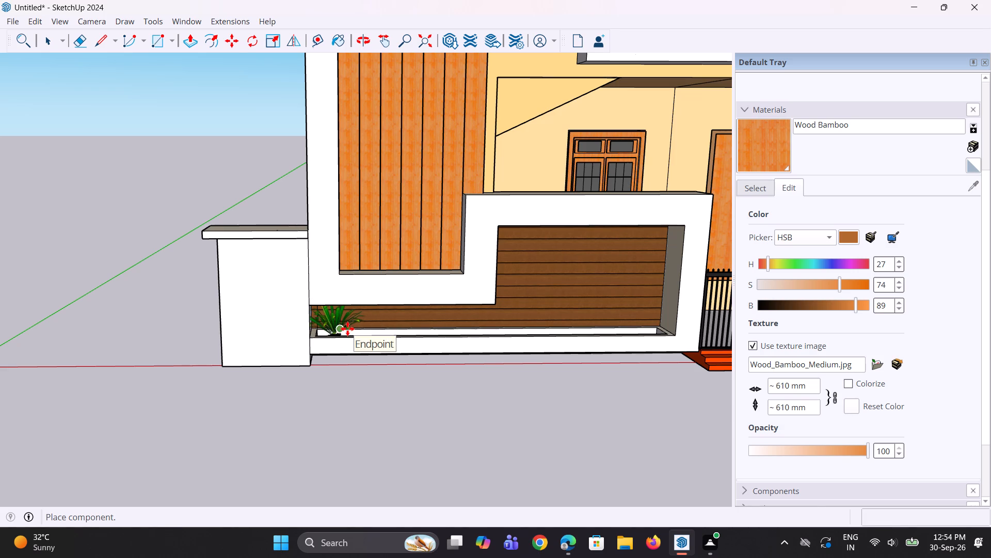
left_click(347, 329)
Move the plant about 2 inches to reposition it at the pillar end of the planter trough.
middle_click_drag(349, 346, 346, 376)
scroll(343, 341, "up", 3)
middle_click_drag(345, 333, 348, 297)
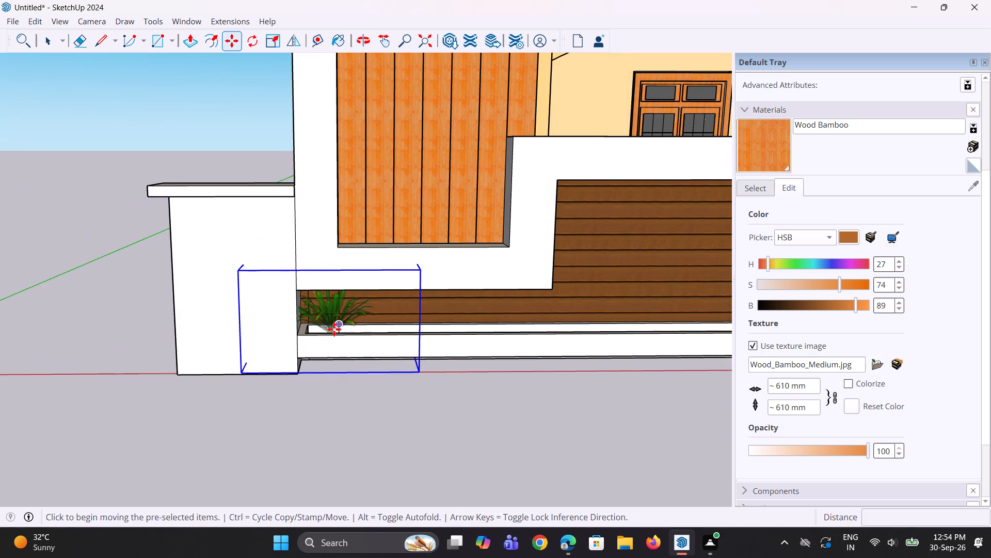
scroll(348, 347, "up", 1)
middle_click_drag(350, 347, 272, 402)
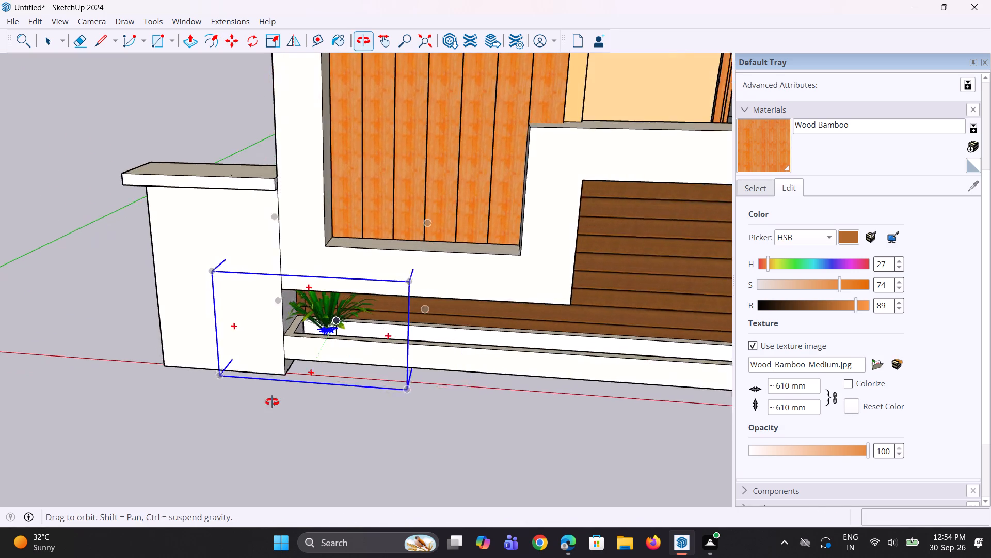
middle_click_drag(272, 402, 261, 402)
key("m")
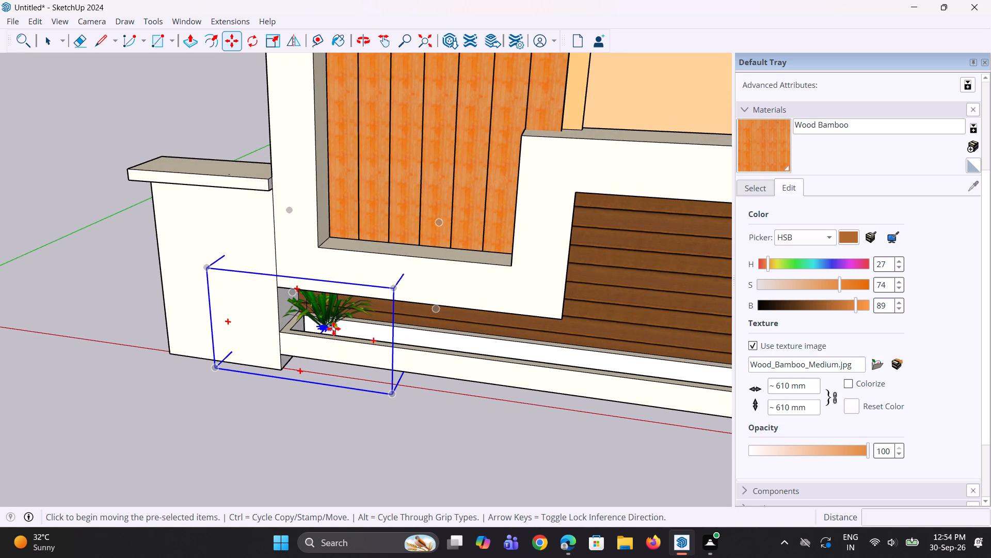
left_click(333, 329)
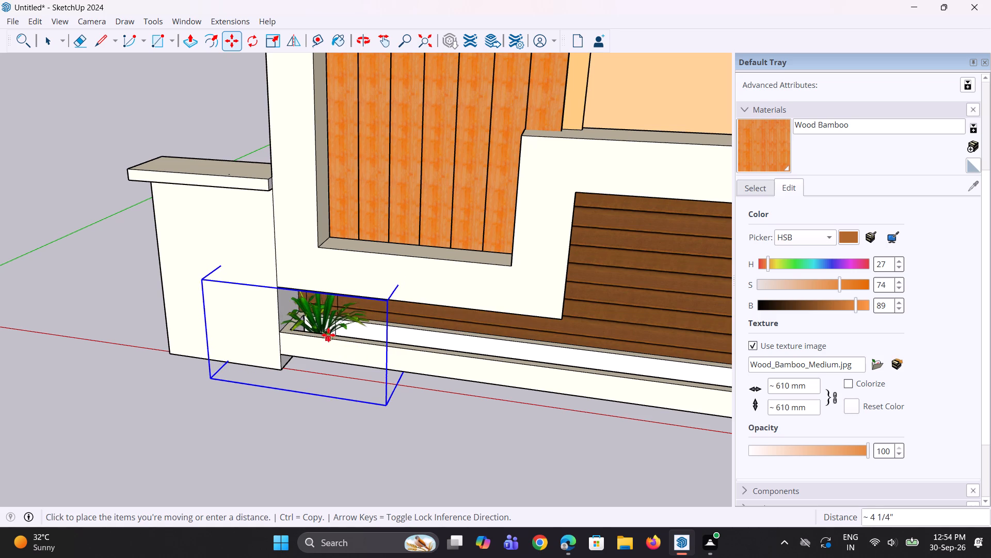
left_click(330, 337)
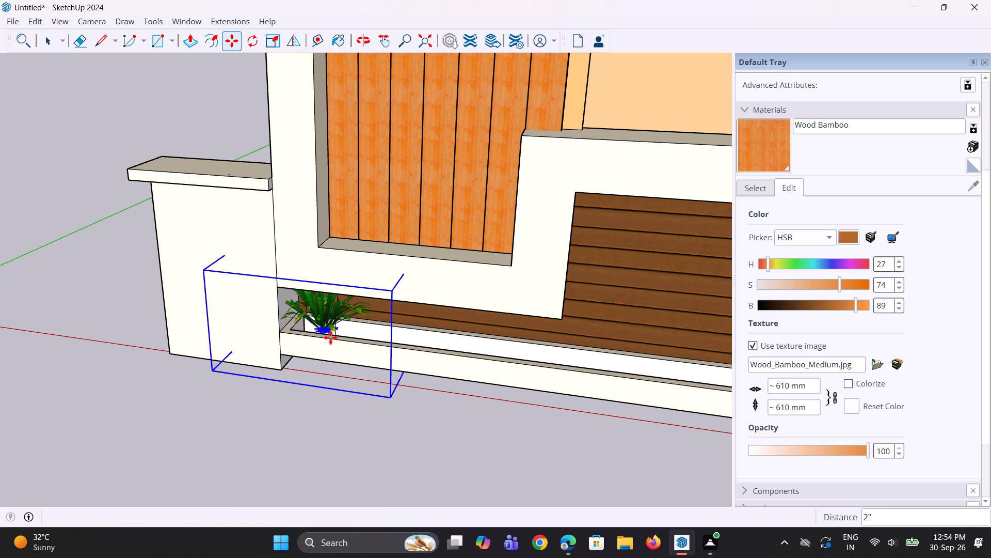
Copy the plant about 2' 1" along the planter trough towards the gate.
middle_click_drag(331, 339, 356, 339)
scroll(355, 338, "up", 2)
middle_click_drag(354, 327, 385, 312)
key("m")
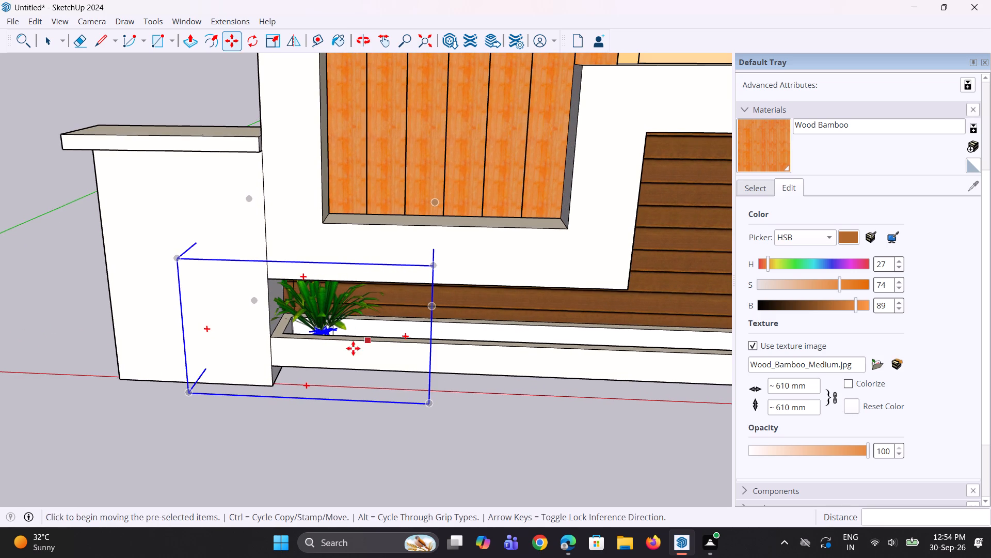
left_click(328, 336)
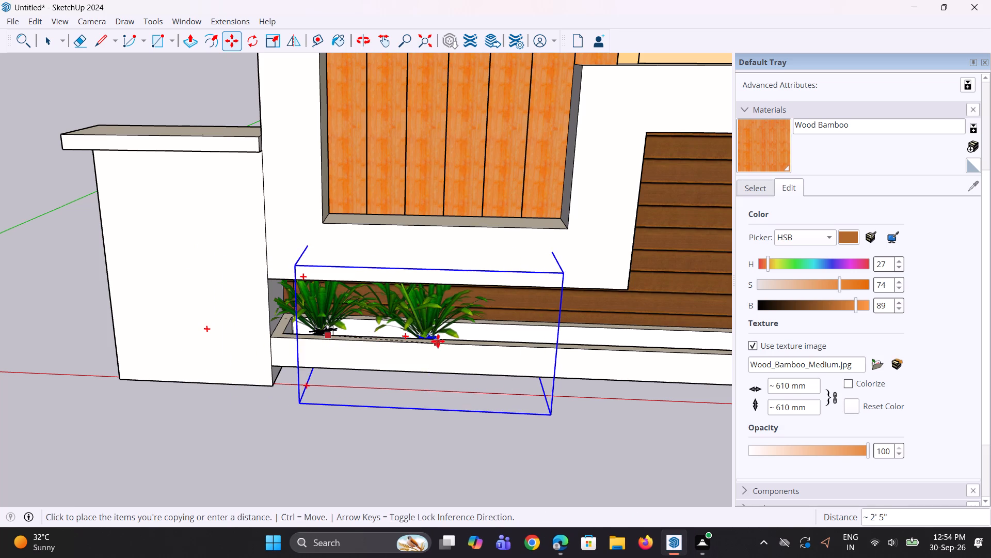
left_click(422, 345)
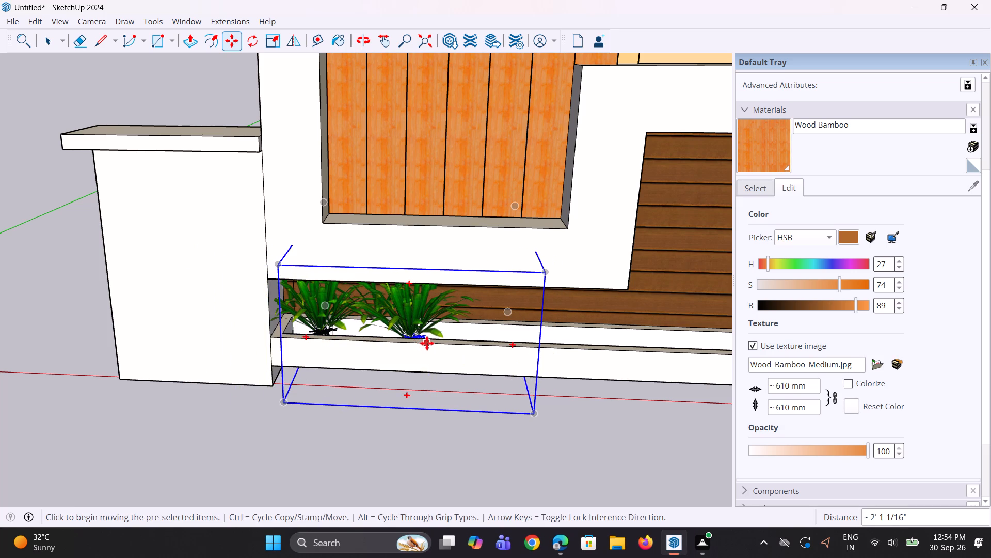
Copy the second plant about 10 inches further along the trough and nudge the new copy slightly towards the gate.
key("m")
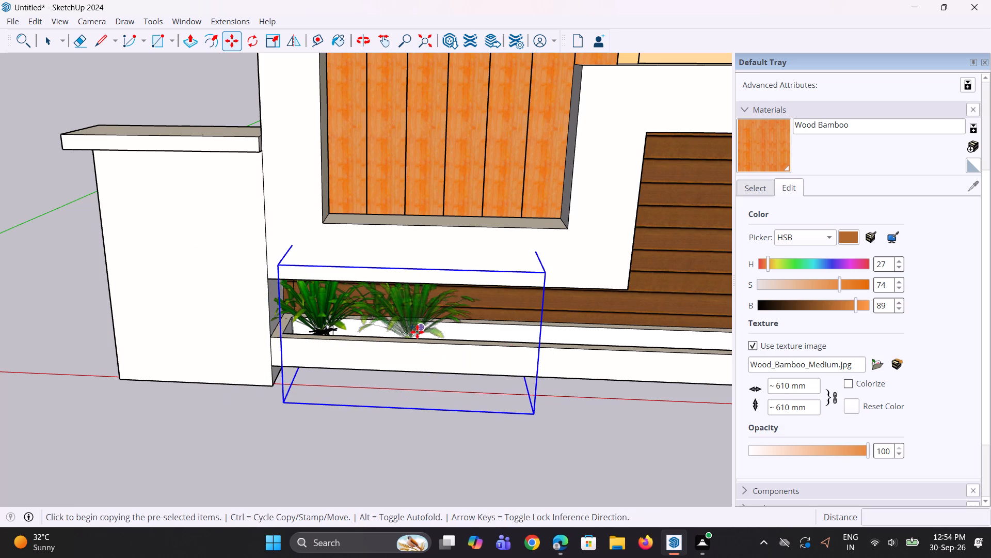
left_click(417, 334)
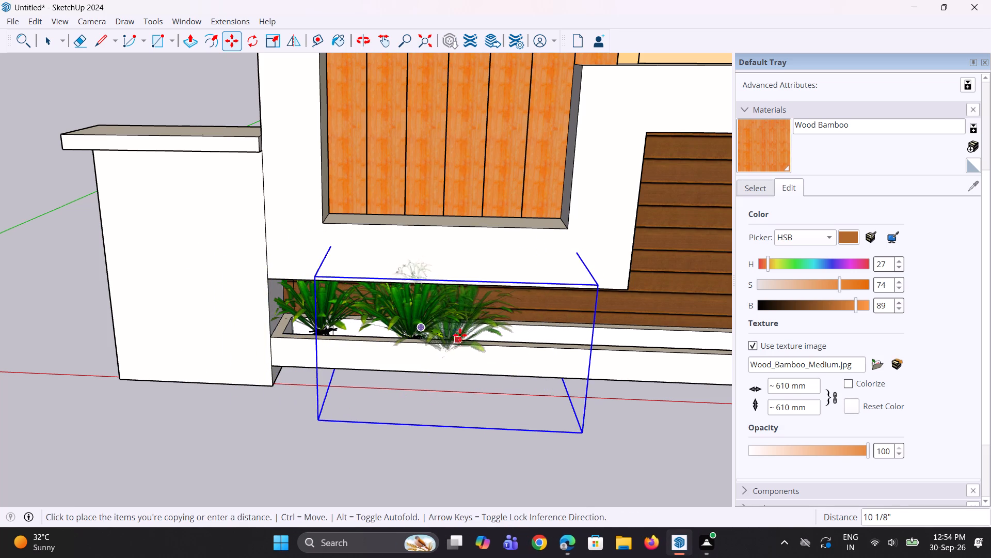
left_click(460, 335)
key("m")
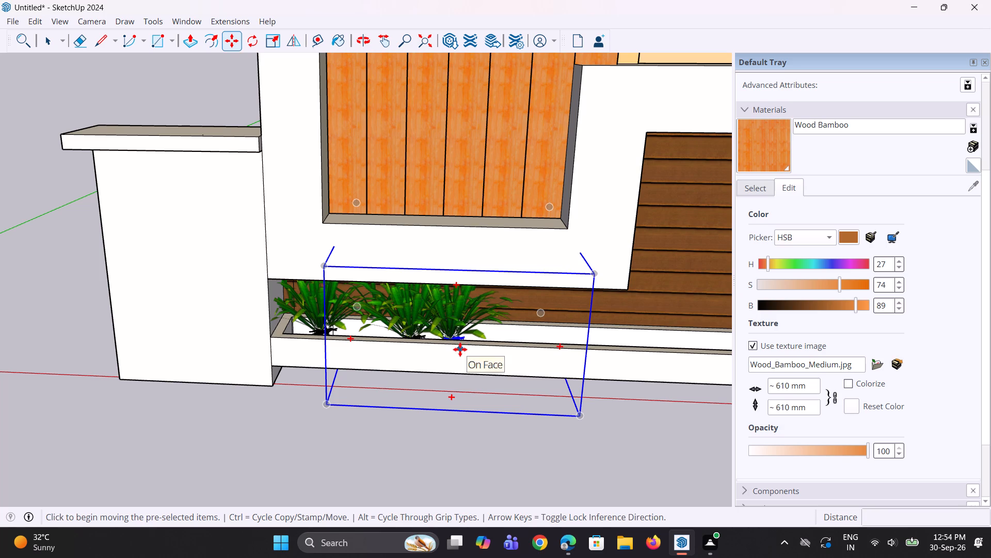
left_click(459, 336)
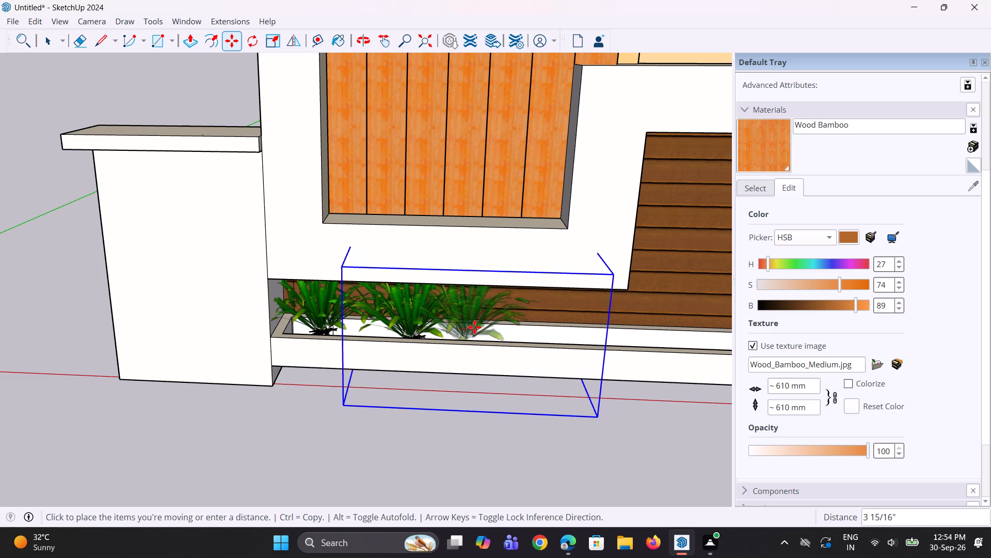
left_click(471, 327)
Copy the third plant about 10 1/2 inches along the trough and array the copy with *8.
key("m")
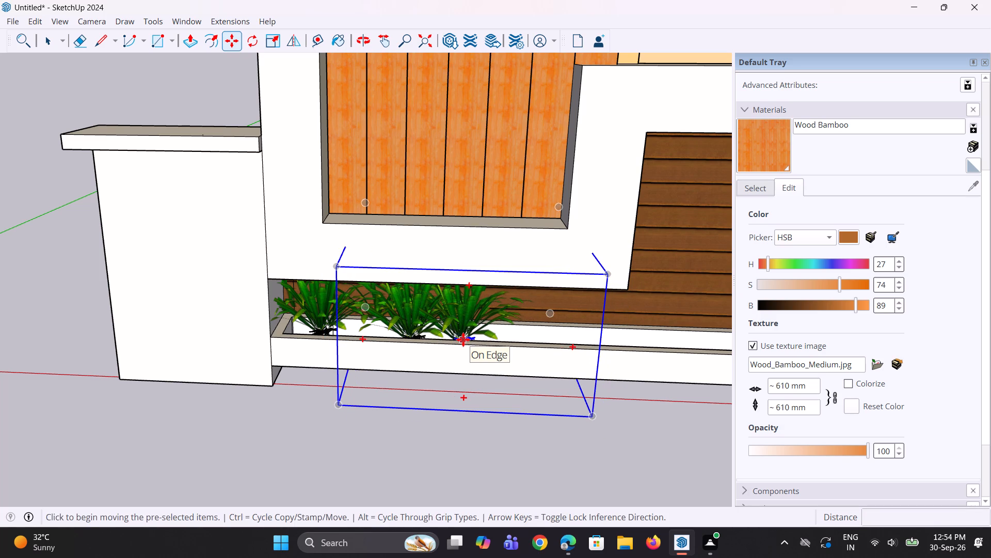
left_click(463, 336)
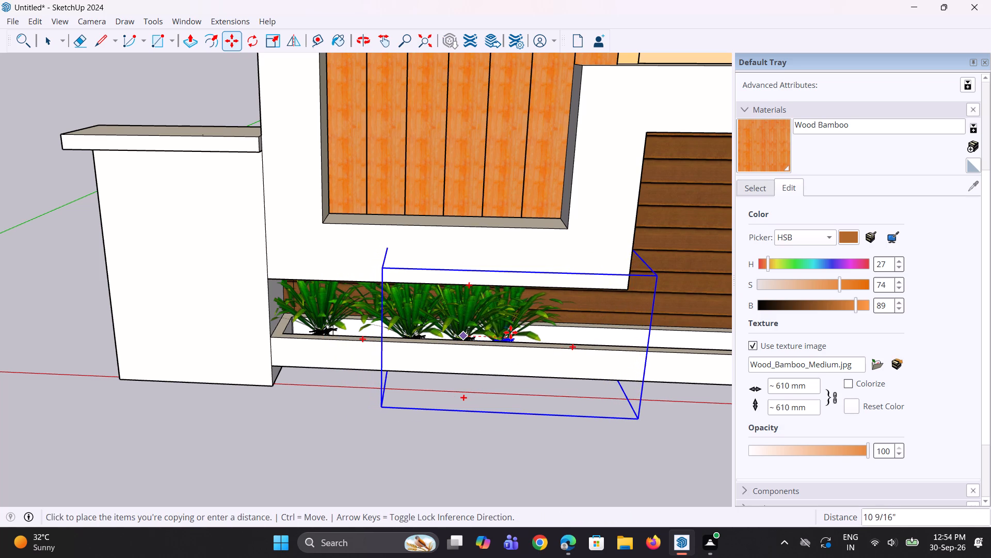
left_click(510, 332)
type("*8")
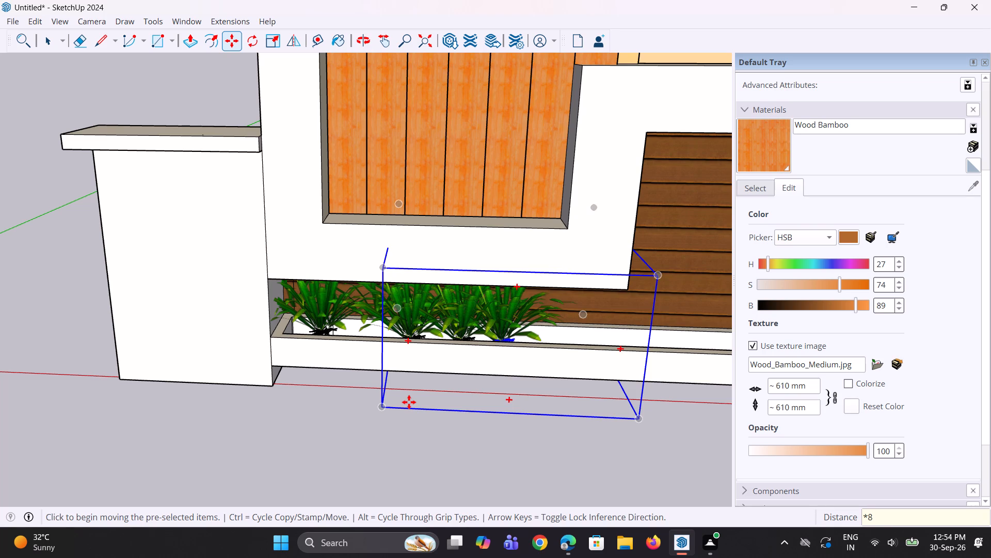
key("Return")
scroll(409, 402, "up", 1)
scroll(347, 328, "down", 8)
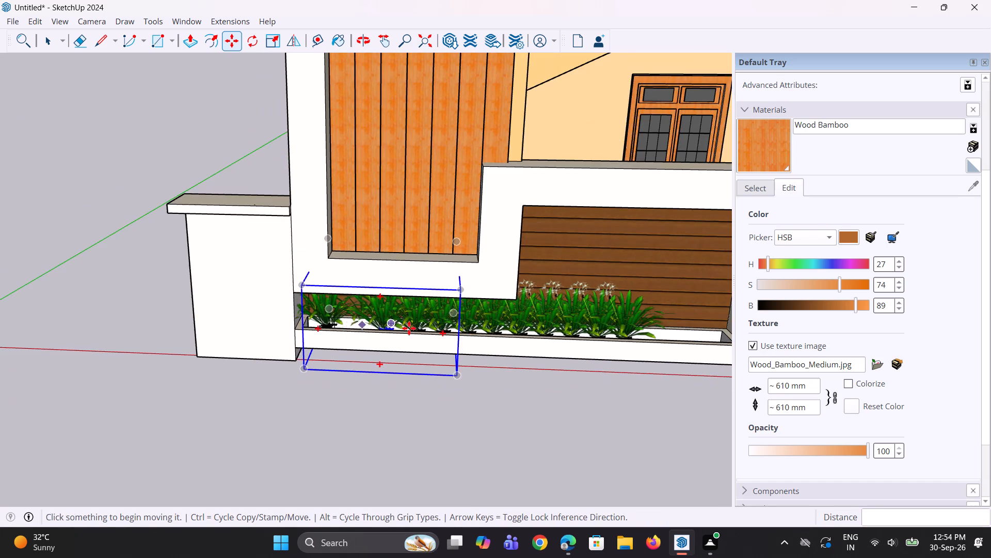
Copy the last plant of the row about 10 inches towards the gate and array the copy with *5.
scroll(409, 328, "down", 3)
middle_click_drag(578, 341, 524, 326)
scroll(537, 320, "up", 6)
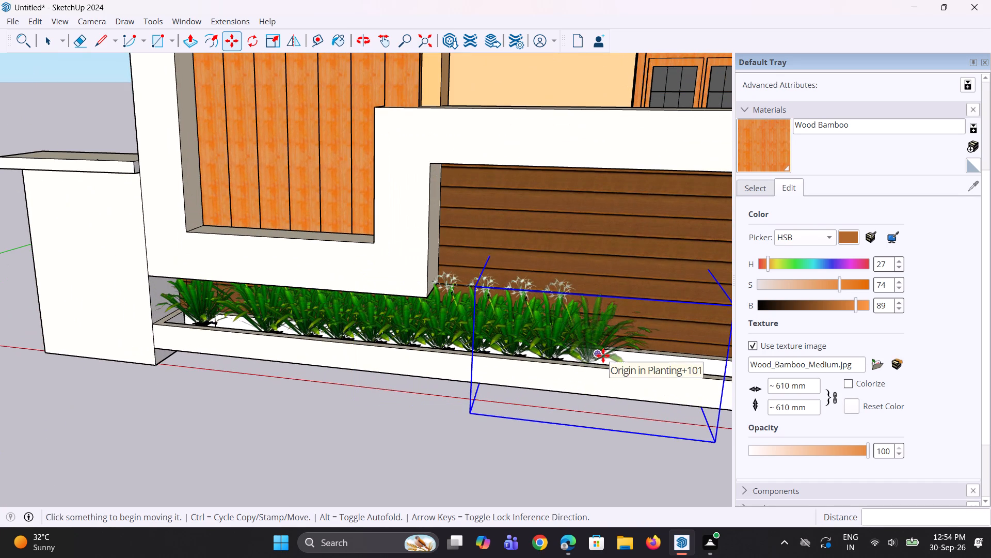
left_click(603, 355)
key("m")
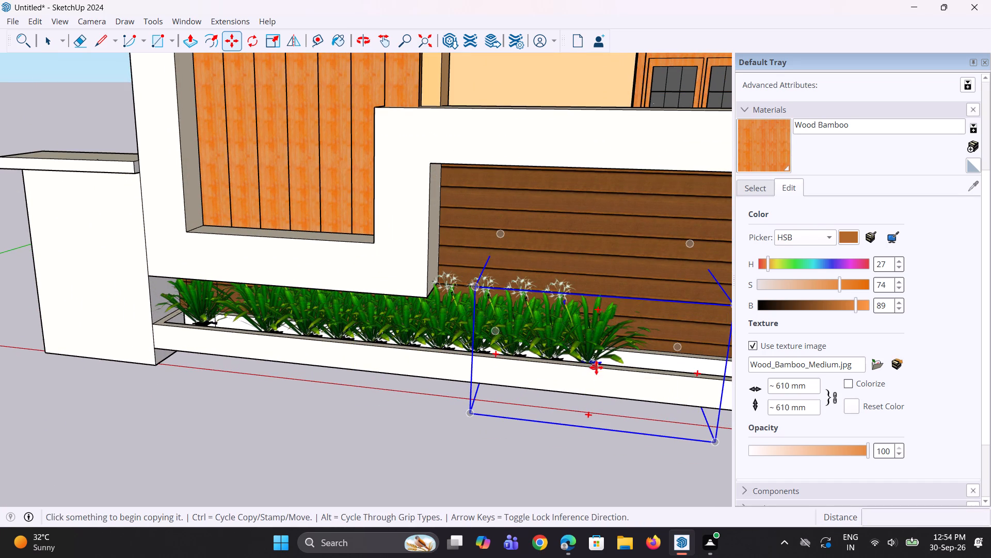
left_click(592, 357)
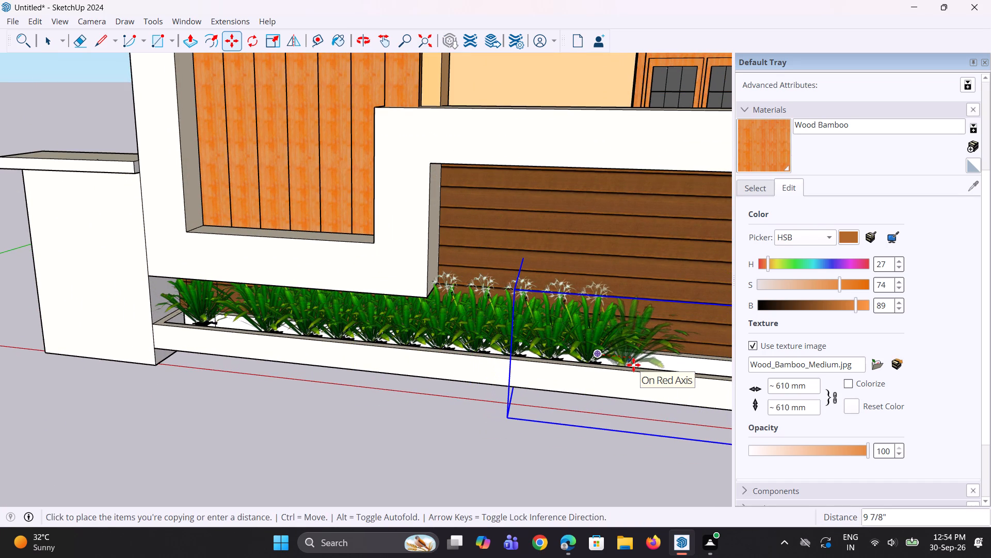
left_click(632, 365)
type("*5")
key("Return")
scroll(456, 397, "down", 7)
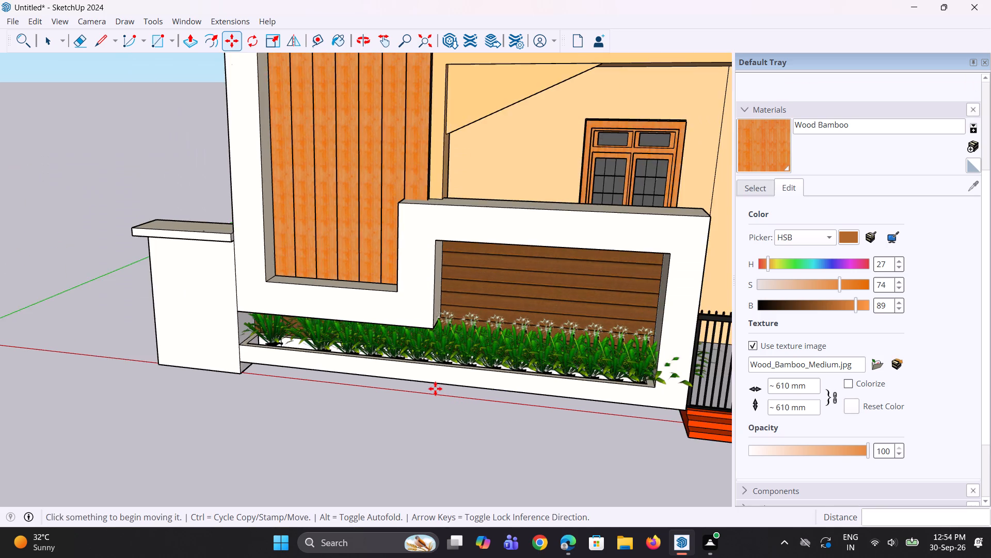
Examine the row of plants in the trough from the front and check its end by the gate.
scroll(435, 389, "down", 1)
middle_click_drag(442, 388, 453, 388)
scroll(639, 392, "up", 3)
middle_click_drag(561, 373, 606, 390)
key("space")
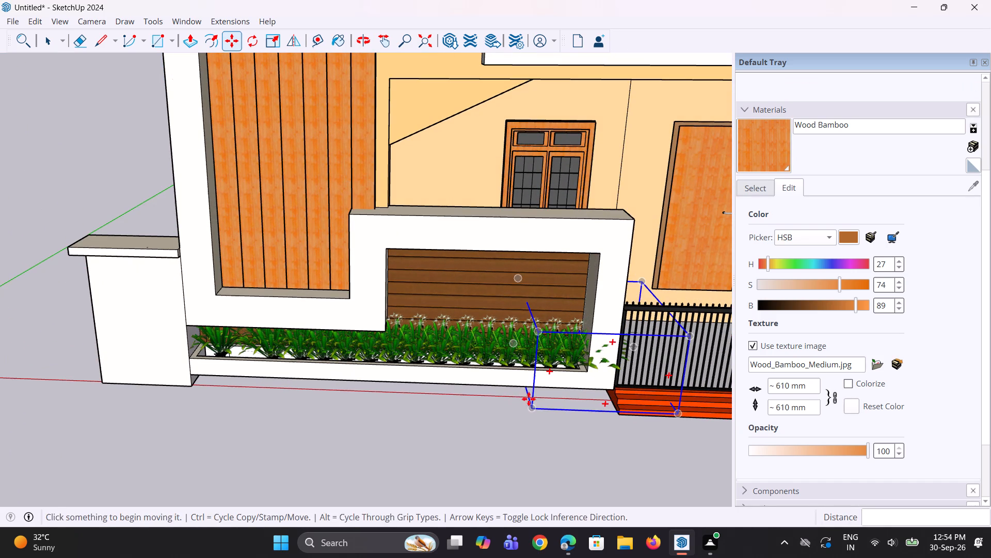
key("space")
middle_click_drag(406, 413, 410, 386)
scroll(387, 379, "down", 4)
middle_click_drag(386, 379, 386, 364)
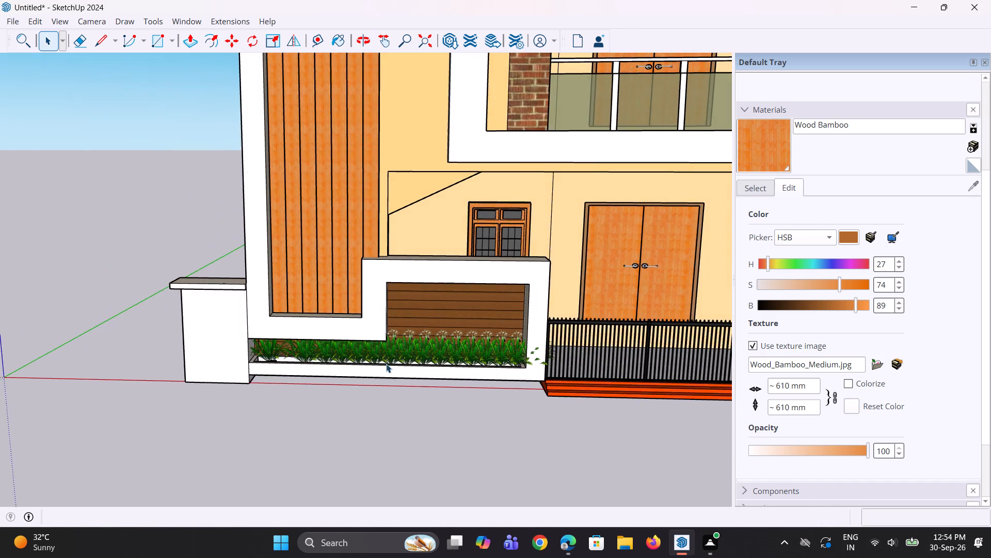
scroll(338, 323, "up", 2)
Import the hanging vine model from Downloads and place it on the first-floor balcony's front ledge beside the brick column.
left_click(19, 21)
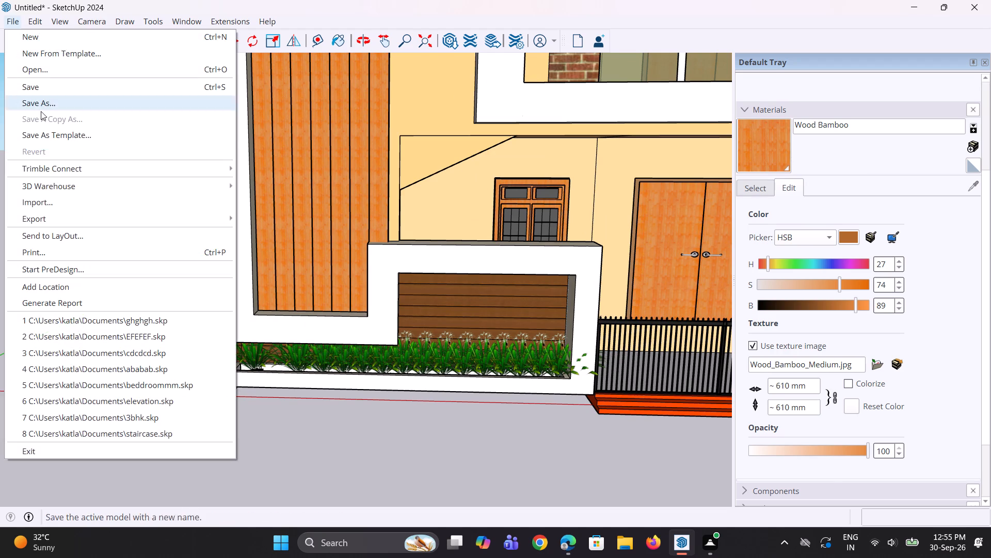
left_click(55, 203)
scroll(257, 210, "down", 4)
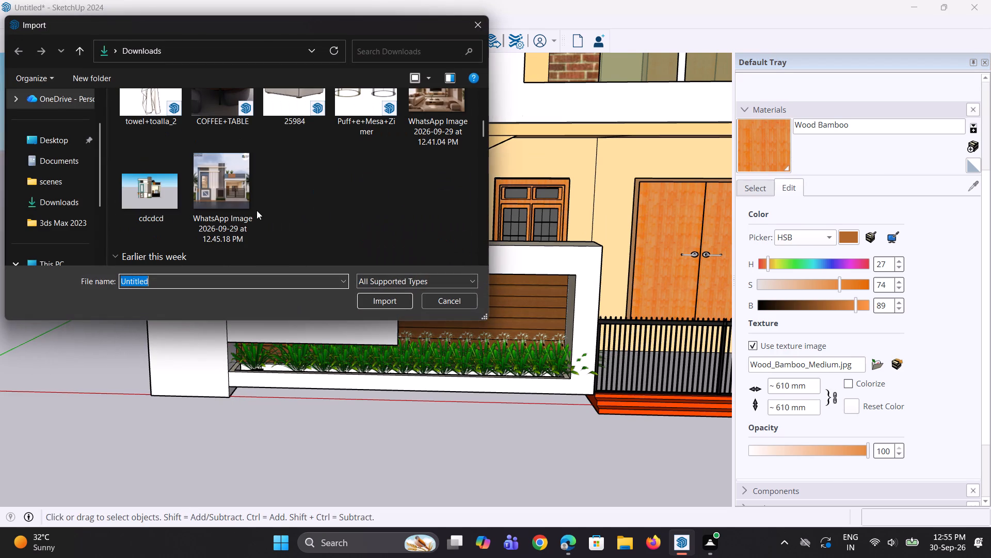
scroll(257, 210, "up", 2)
scroll(257, 210, "down", 2)
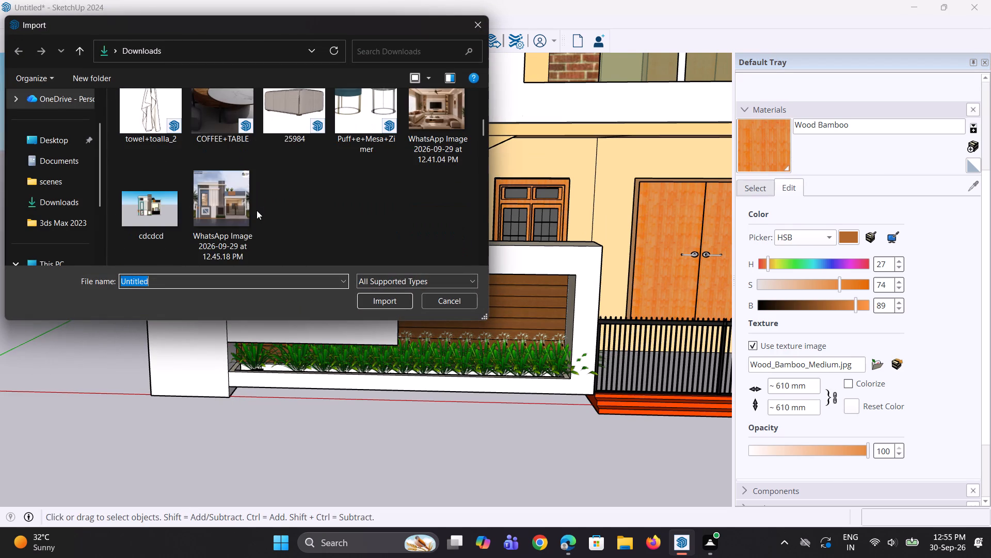
scroll(257, 210, "down", 2)
scroll(339, 231, "down", 13)
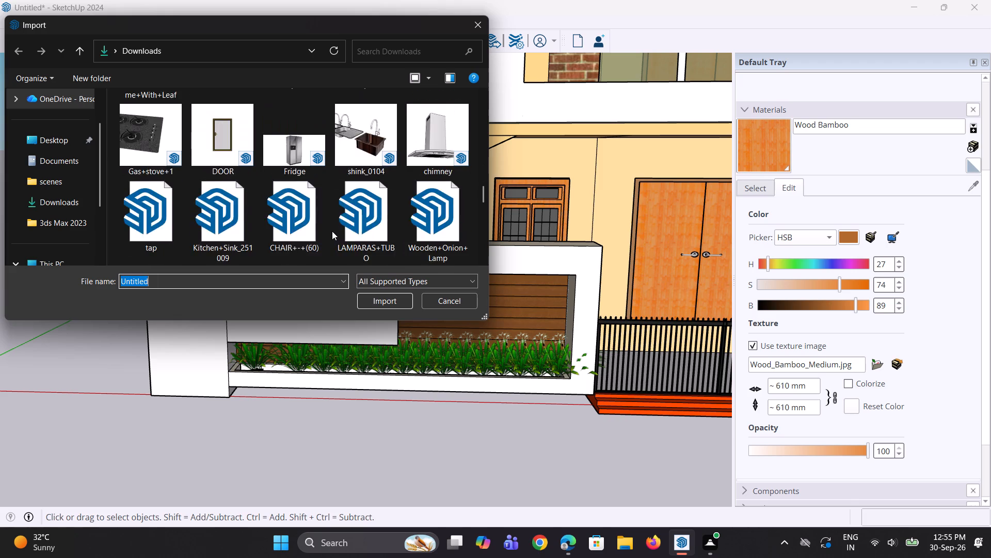
scroll(310, 226, "up", 2)
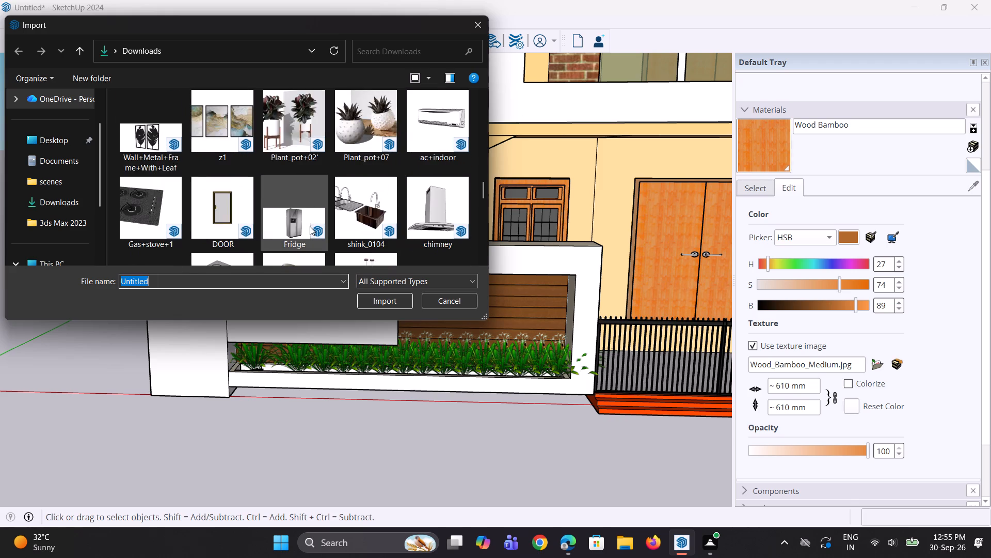
scroll(310, 226, "up", 7)
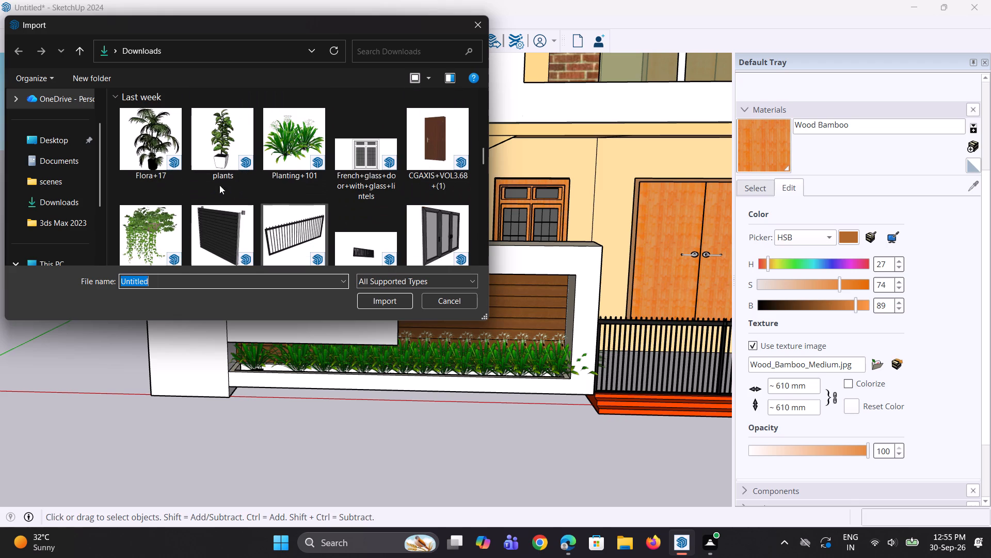
left_click(155, 224)
left_click(392, 301)
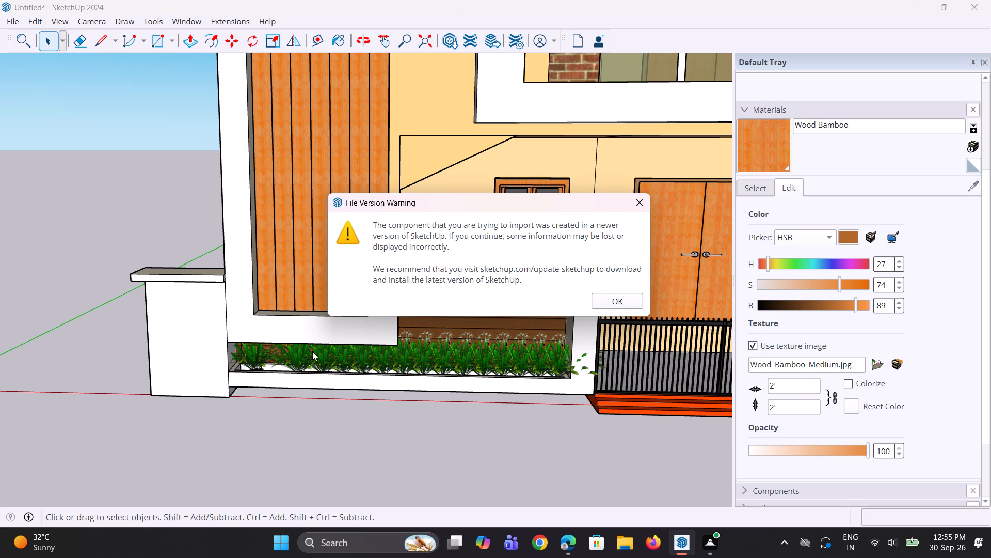
left_click(602, 301)
scroll(381, 313, "down", 4)
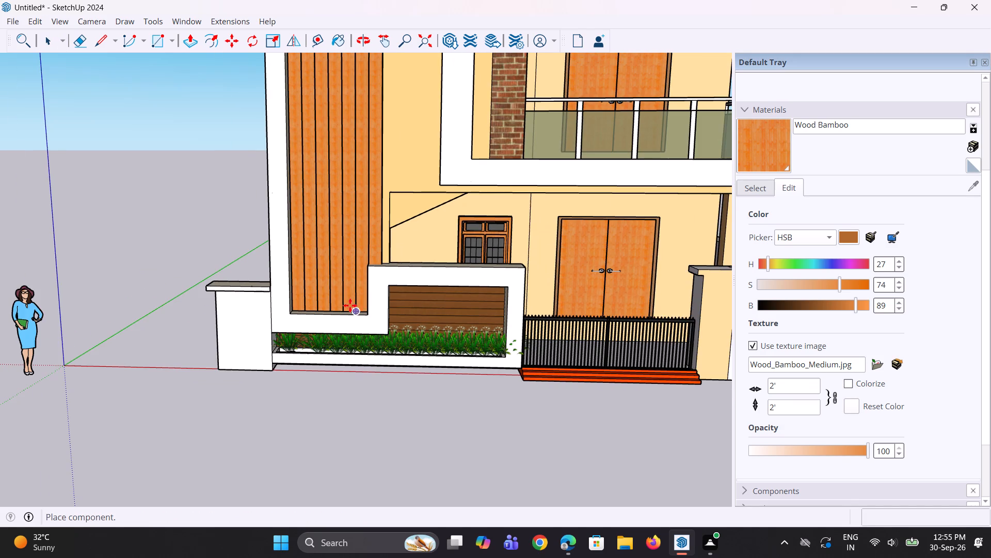
scroll(539, 154, "up", 4)
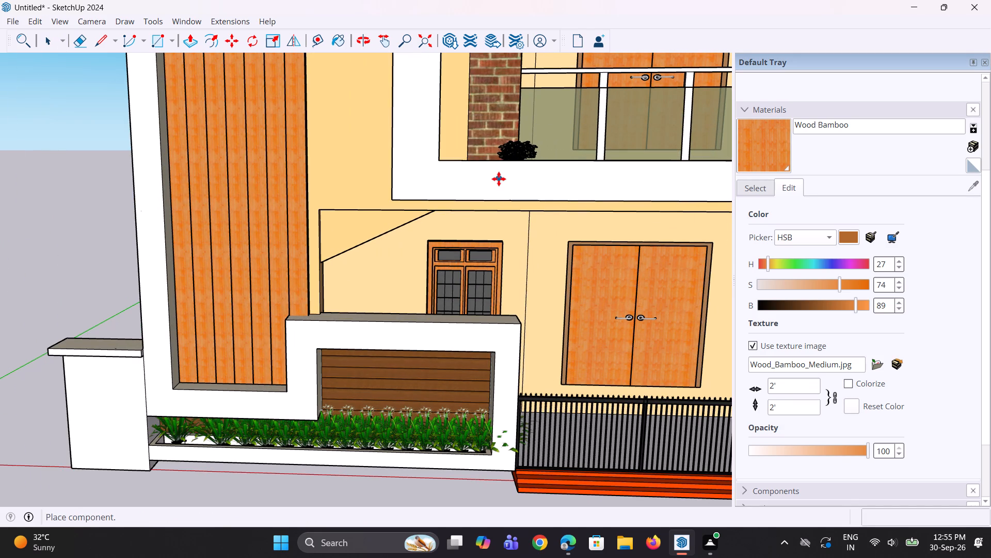
left_click(499, 179)
Scale the hanging vine by about 1.77 along the balcony ledge and slightly reduce its depth.
middle_click_drag(569, 190, 302, 348)
scroll(369, 320, "up", 2)
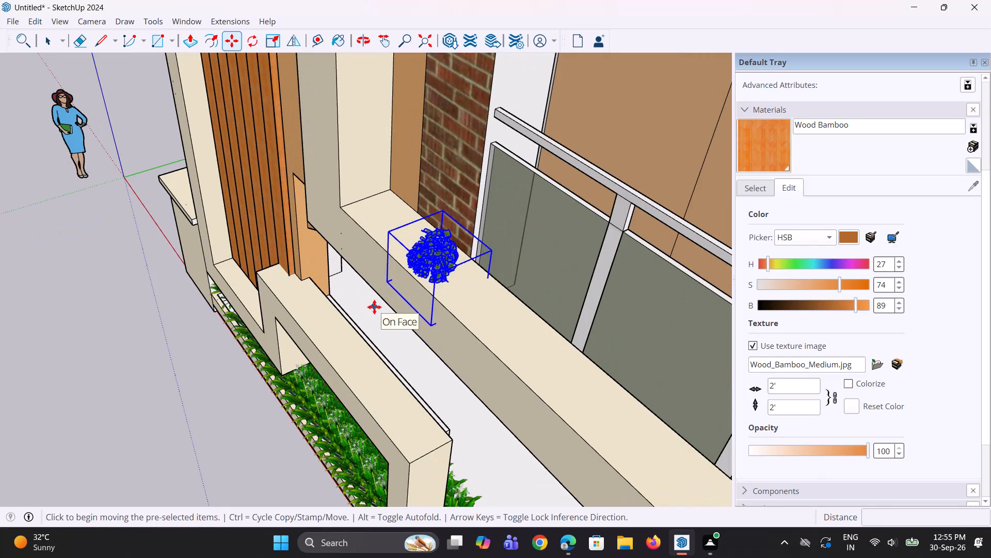
key("s")
left_click(461, 285)
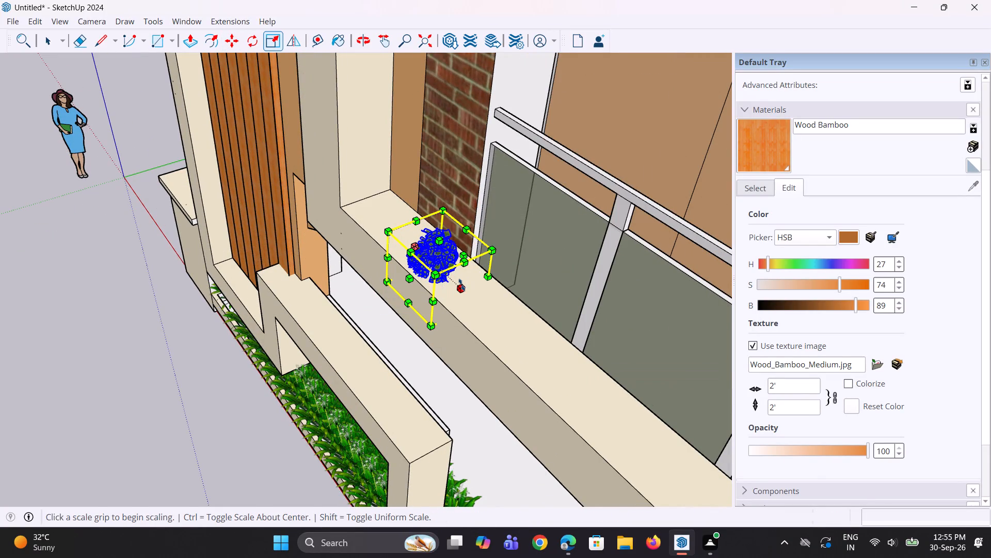
left_click(497, 330)
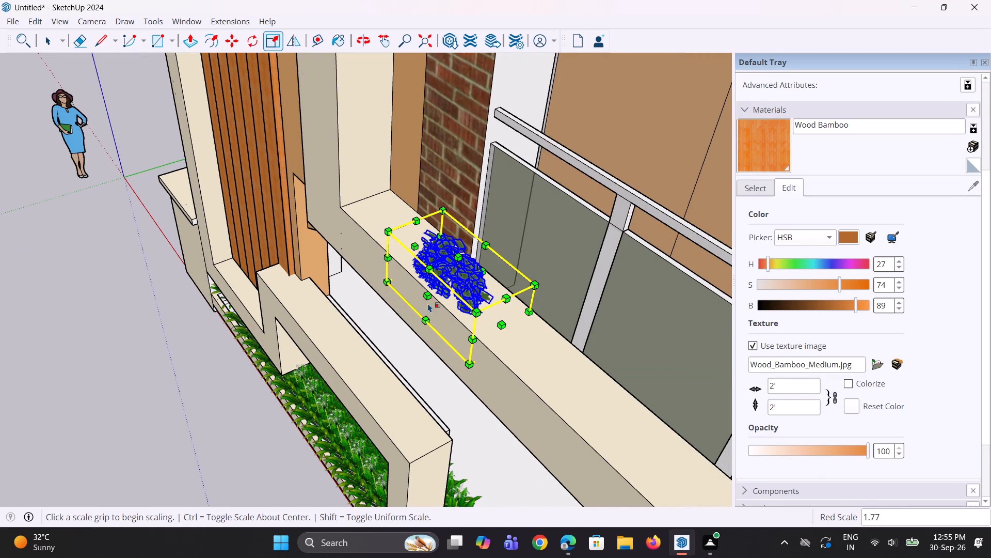
left_click(427, 296)
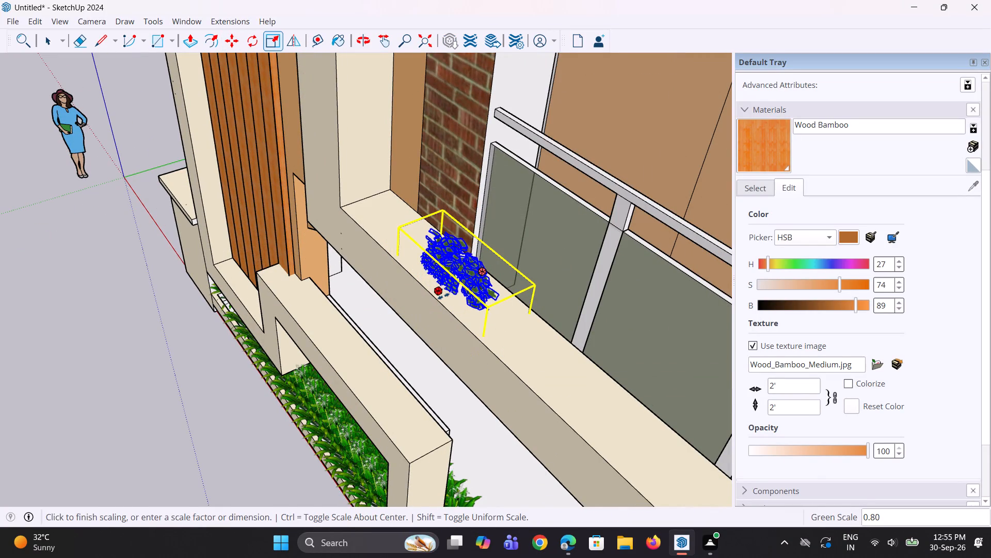
left_click(420, 301)
key("Escape")
Move the vine about 5 1/4" outwards so its strands hang over the ledge's front edge.
scroll(436, 288, "up", 1)
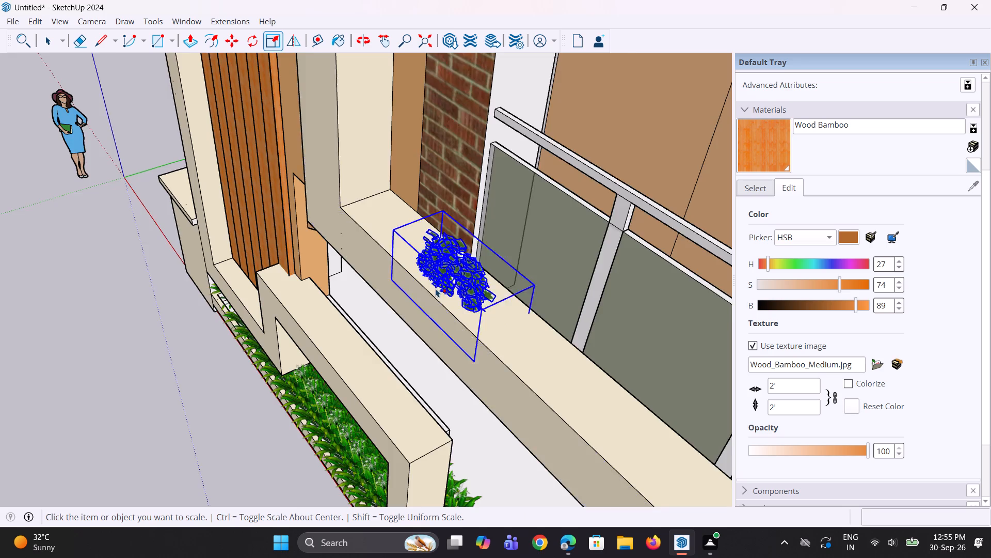
scroll(436, 288, "up", 4)
left_click(444, 282)
key("m")
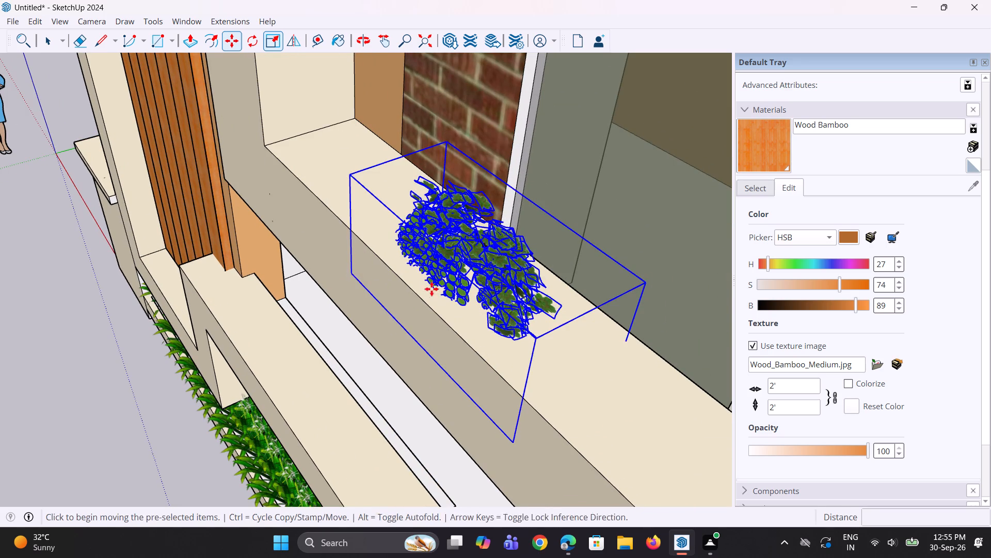
left_click(484, 292)
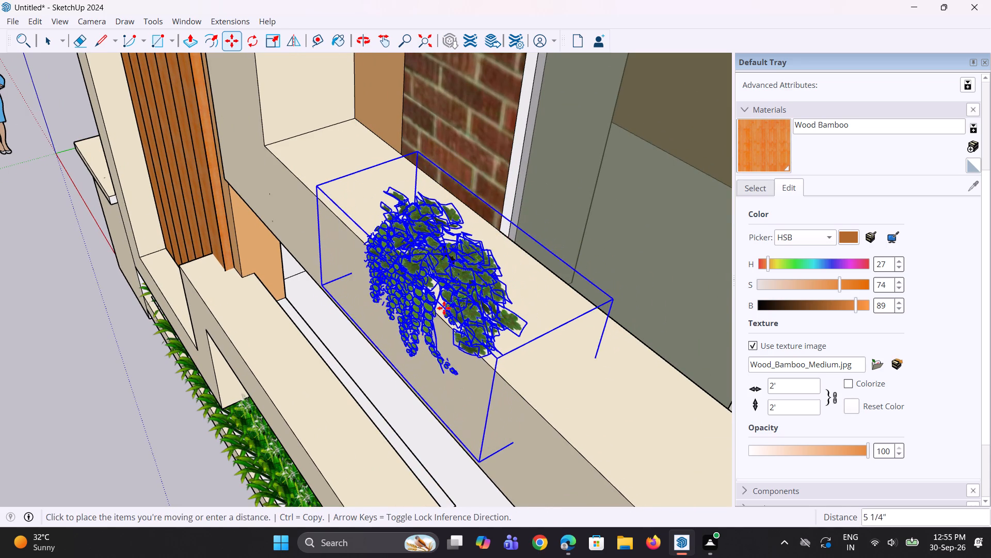
left_click(442, 308)
Stretch the vine's depth along the green axis towards the balcony railing.
middle_click_drag(446, 310, 452, 298)
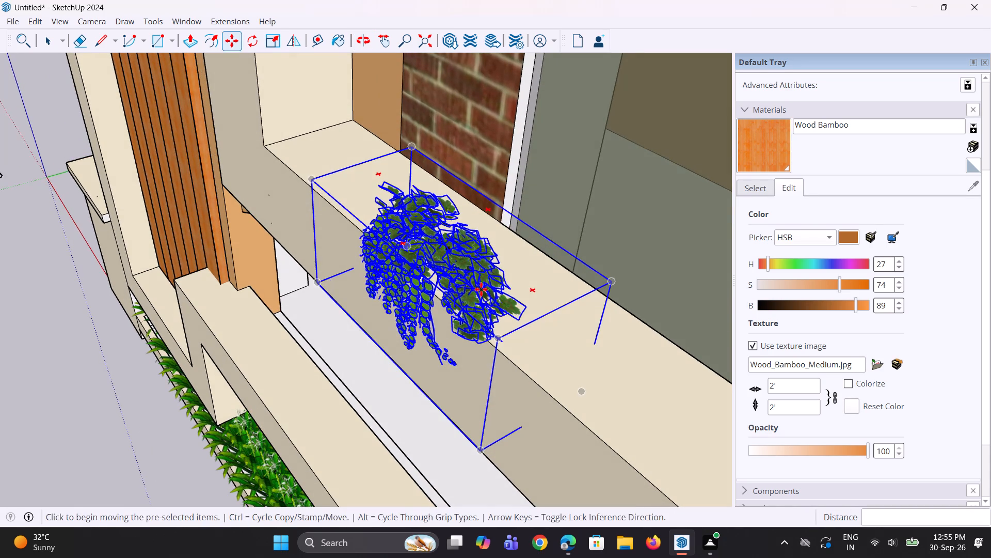
key("s")
middle_click_drag(512, 272, 379, 300)
left_click(378, 312)
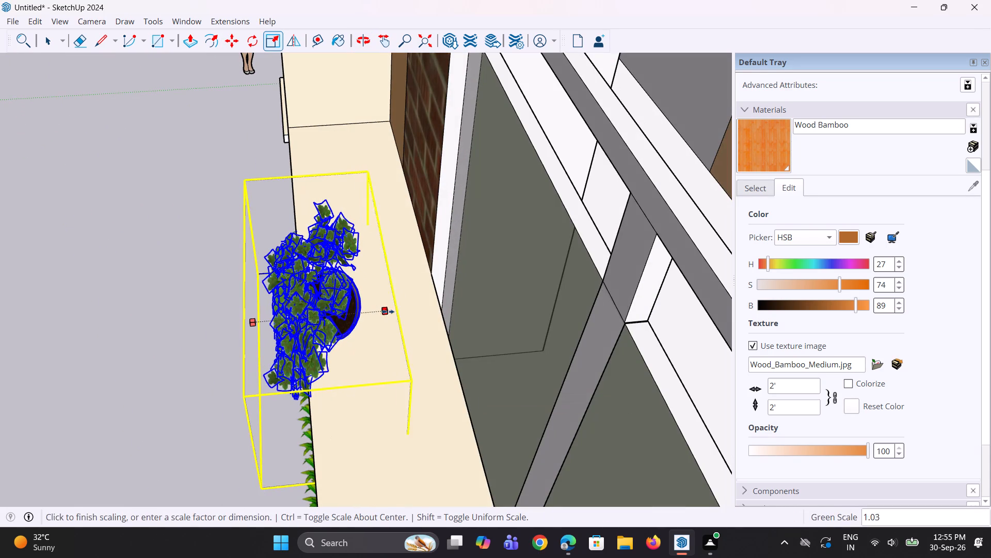
left_click(431, 318)
Copy the vine about 2' 4 13/16" along the ledge, into the corner by the white frame upright.
middle_click_drag(366, 357, 571, 263)
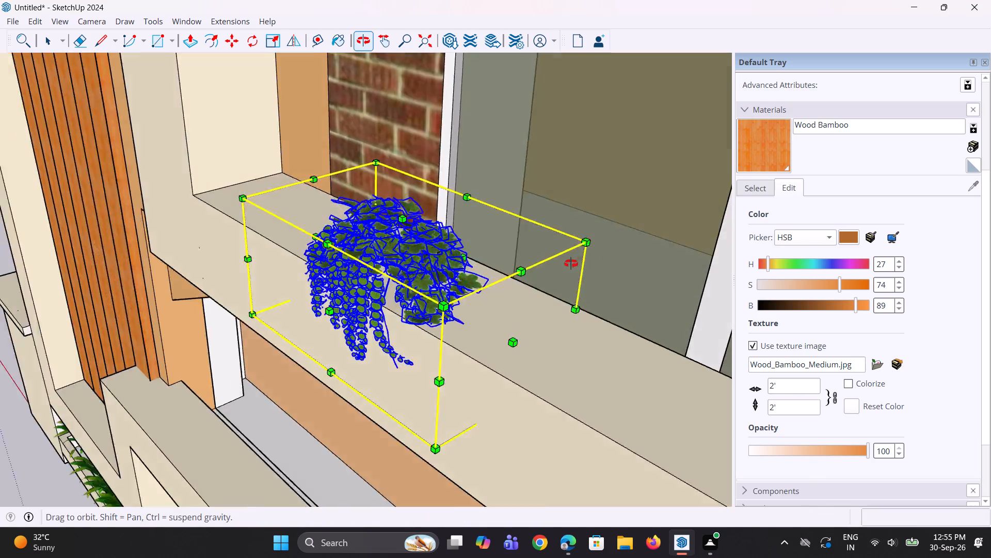
middle_click_drag(571, 263, 590, 255)
scroll(378, 336, "down", 3)
middle_click_drag(386, 332, 505, 312)
scroll(429, 288, "up", 2)
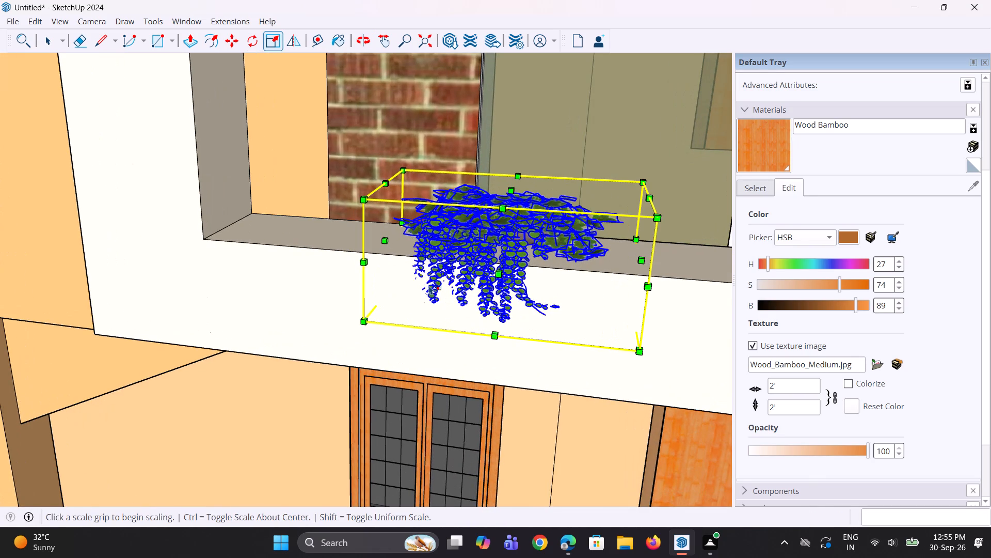
key("m")
scroll(360, 262, "down", 4)
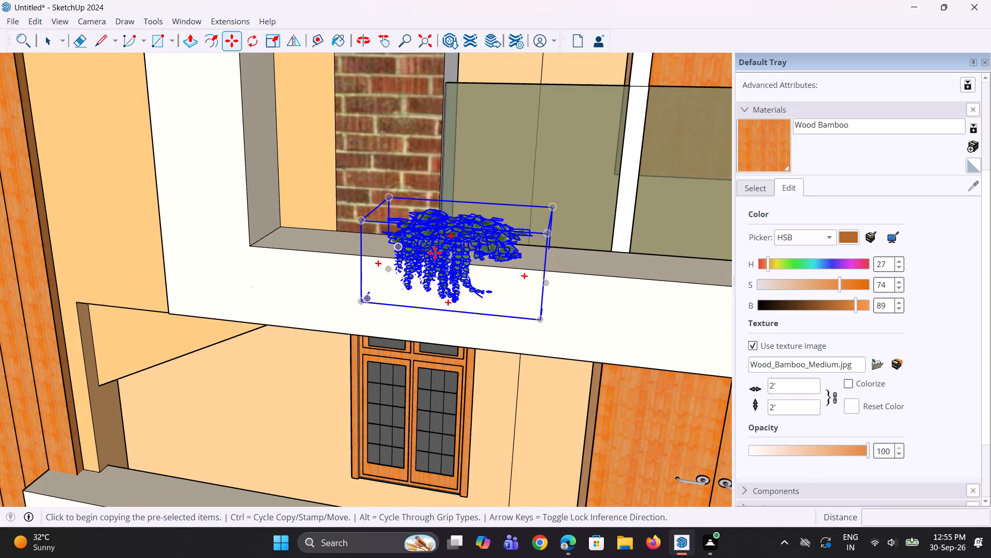
left_click(466, 264)
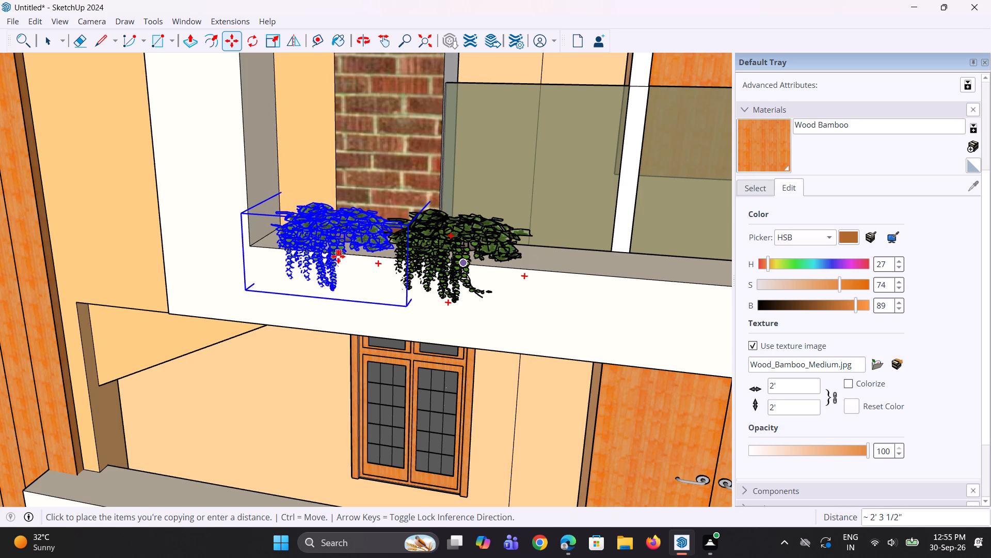
left_click(333, 257)
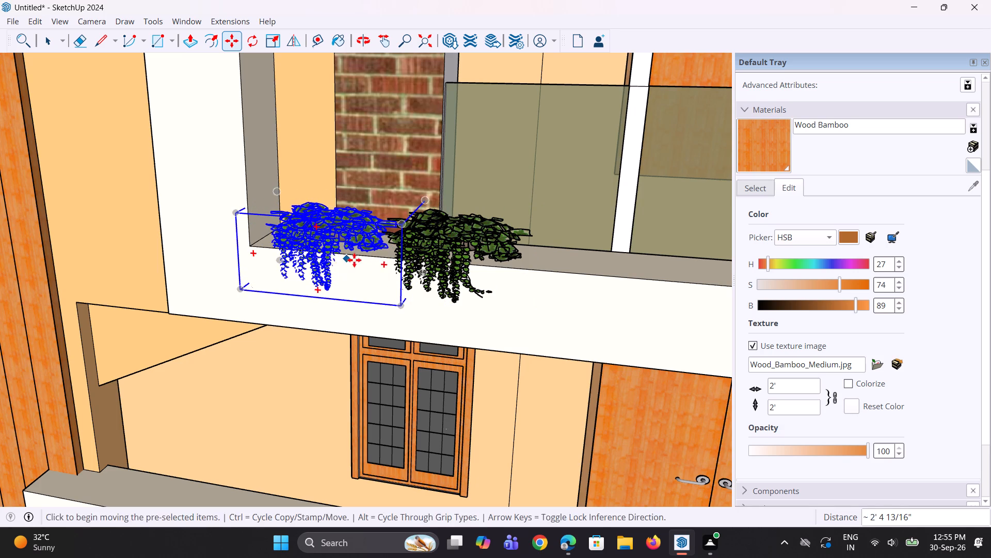
Move the copied vine about 4 5/8" outwards along the green axis, over the ledge's front edge.
middle_click_drag(356, 260, 263, 284)
key("m")
left_click(286, 255)
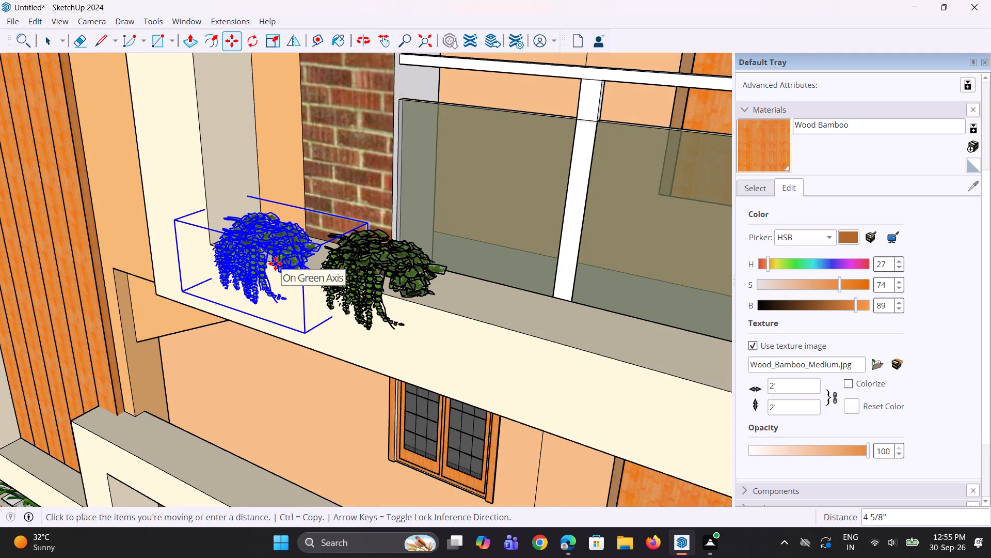
left_click(275, 263)
Move the original vine about 2" outwards to line up with the copy in the corner.
key("space")
left_click(344, 266)
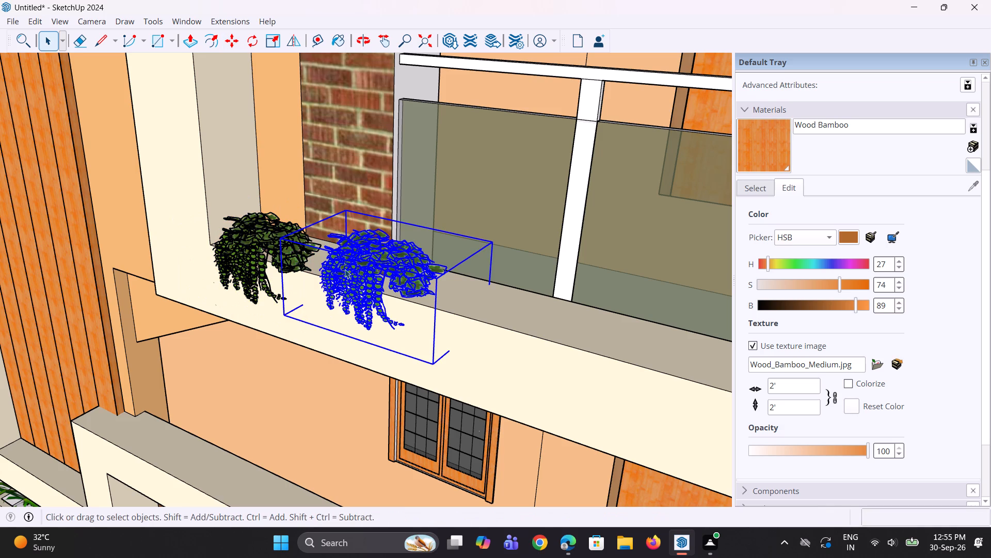
key("m")
left_click(349, 272)
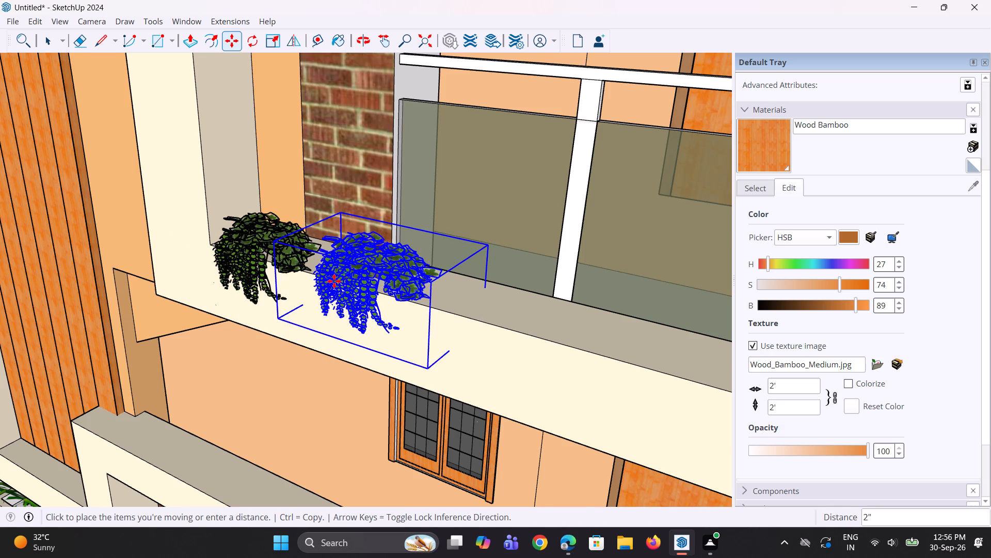
left_click(330, 282)
Move the original vine about 5 11/16" along the ledge towards the corner copy to close the gap between them.
middle_click_drag(333, 288, 532, 295)
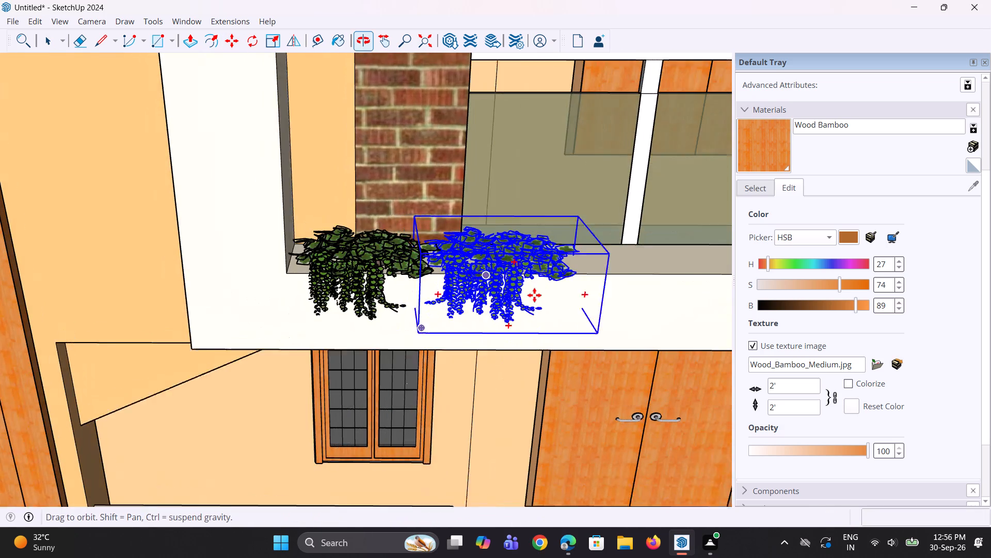
key("m")
scroll(462, 276, "up", 2)
left_click(454, 257)
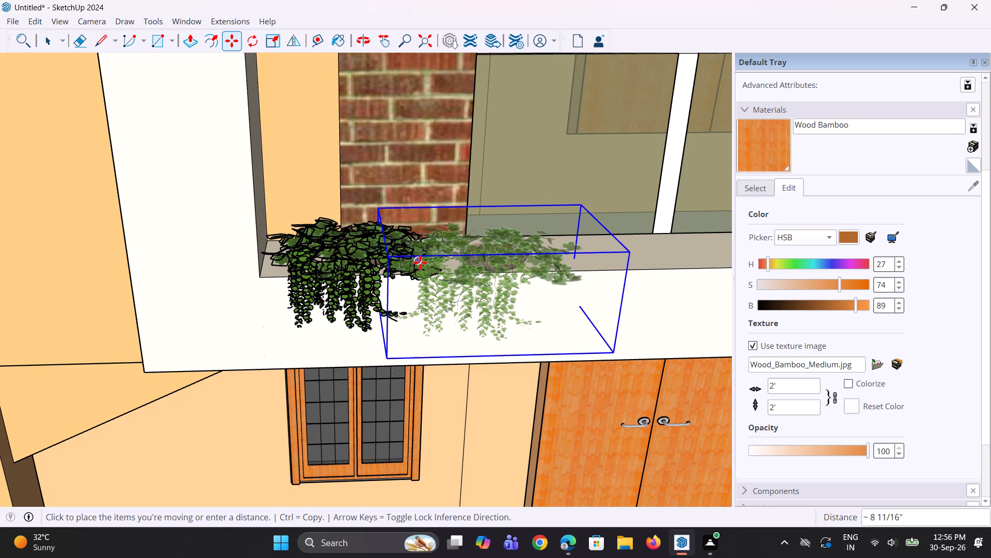
key("Escape")
left_click(468, 270)
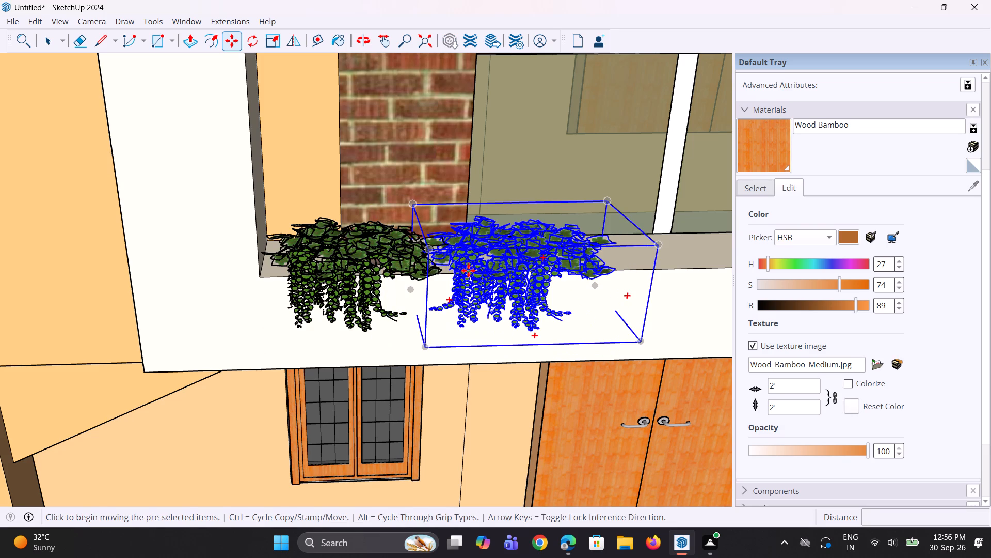
left_click(438, 271)
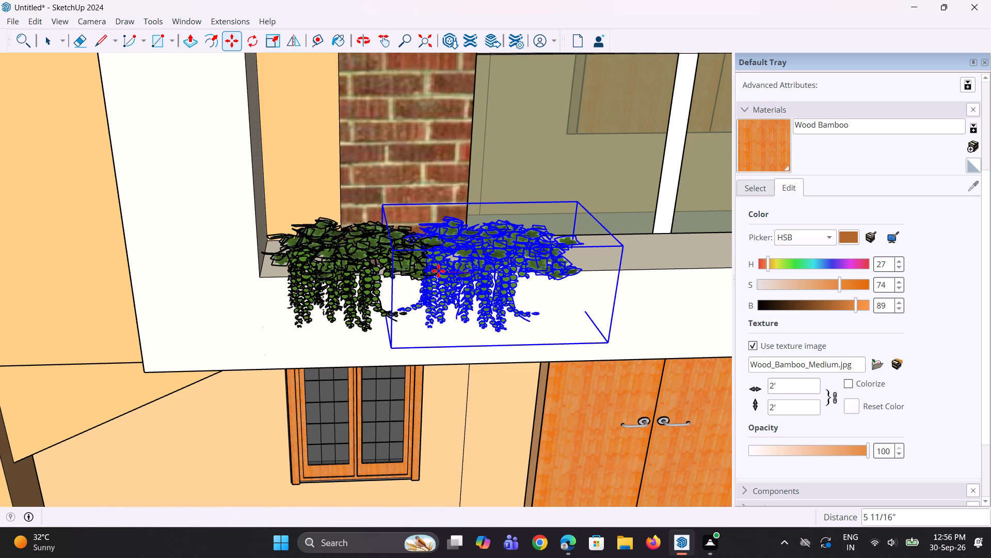
key("space")
key("space")
scroll(379, 320, "down", 16)
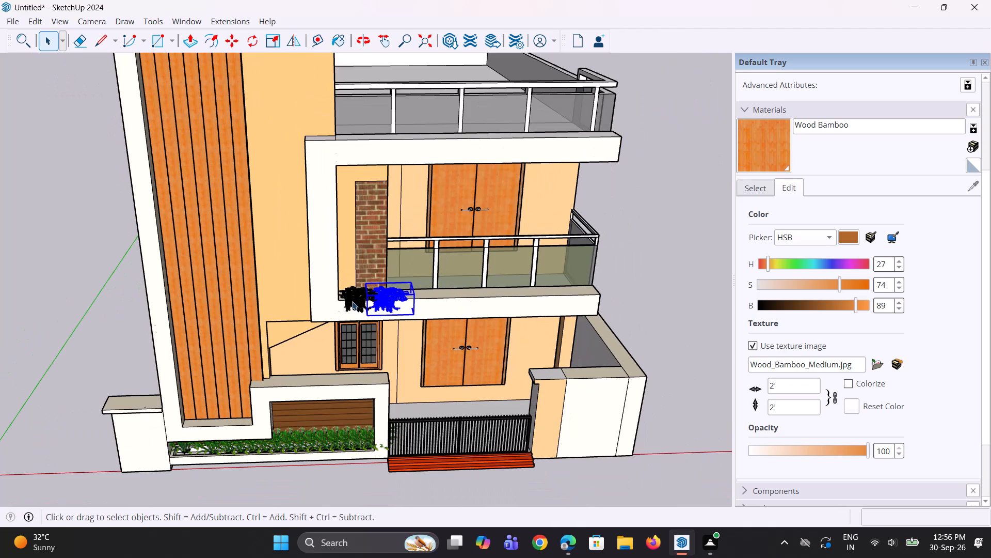
key("space")
key("space")
left_click(635, 267)
Copy the vine nearest the glass railing about 1' 7 1/2" along the red axis to extend the row.
middle_click_drag(526, 329, 429, 277)
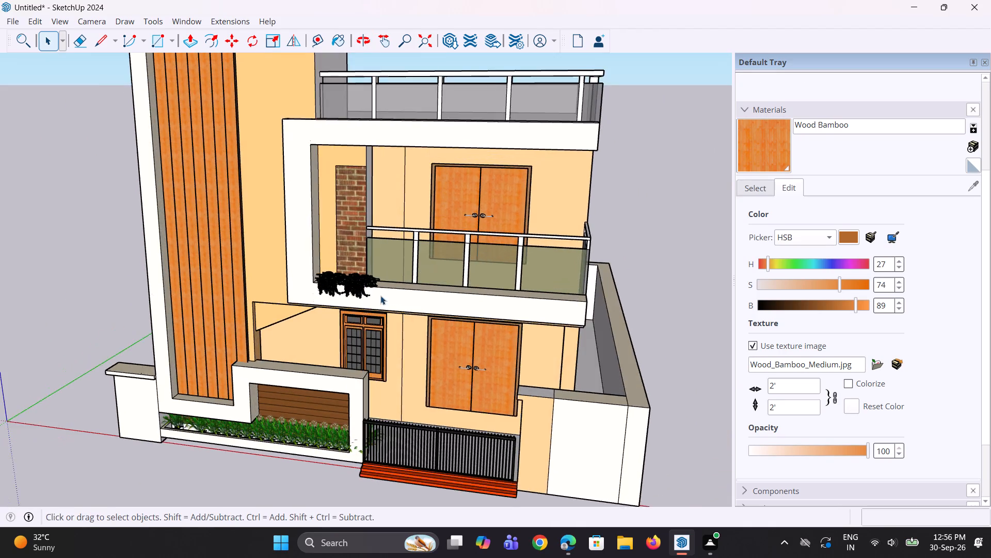
scroll(367, 297, "up", 2)
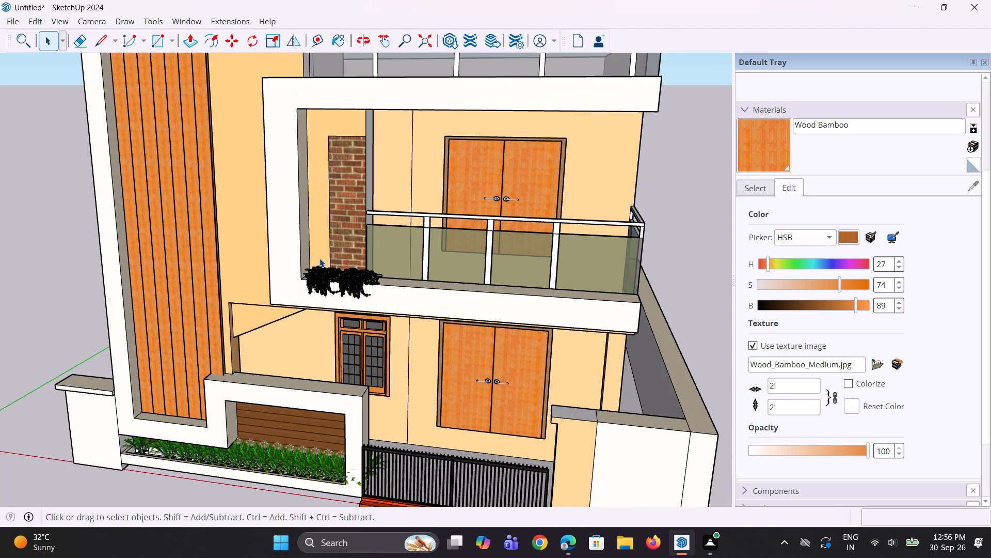
middle_click_drag(319, 258, 339, 259)
scroll(342, 289, "up", 4)
left_click(375, 283)
scroll(393, 284, "up", 2)
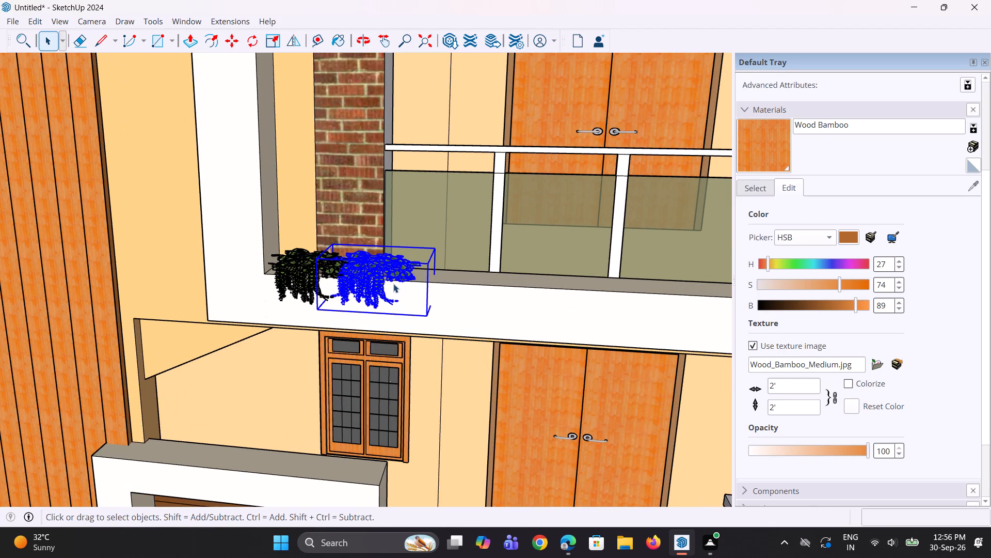
key("m")
left_click(405, 276)
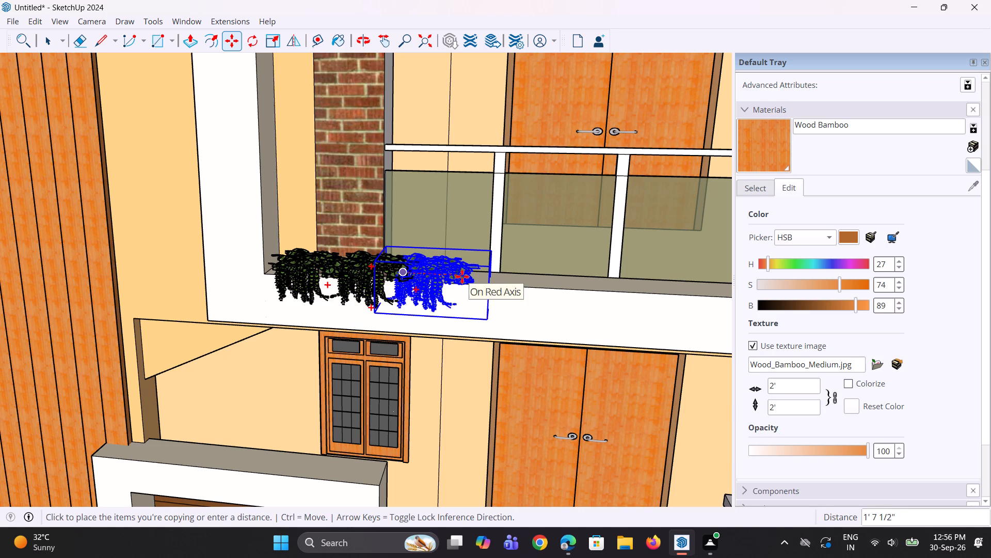
left_click(462, 276)
scroll(450, 299, "down", 4)
key("space")
key("space")
key("space")
scroll(337, 307, "down", 6)
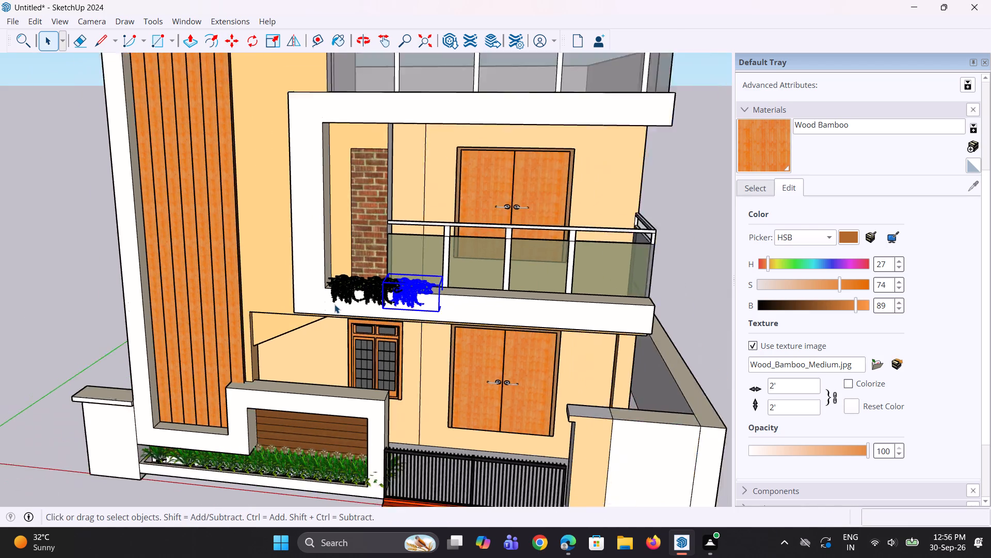
left_click(666, 280)
Copy all three vines together about 11' 3 9/16" along the red axis to the far end of the balcony ledge.
scroll(369, 303, "up", 3)
left_click(399, 292)
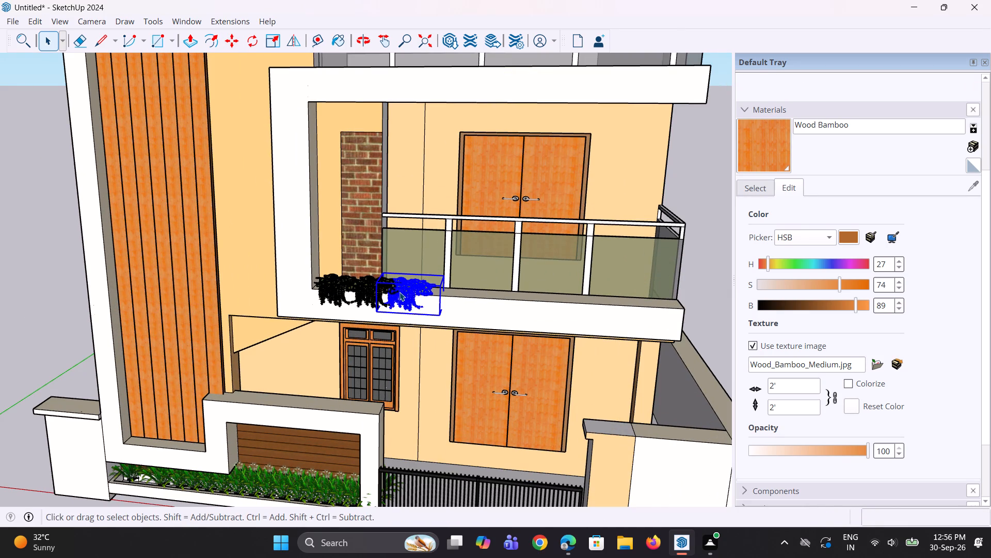
left_click(378, 288)
left_click(337, 283)
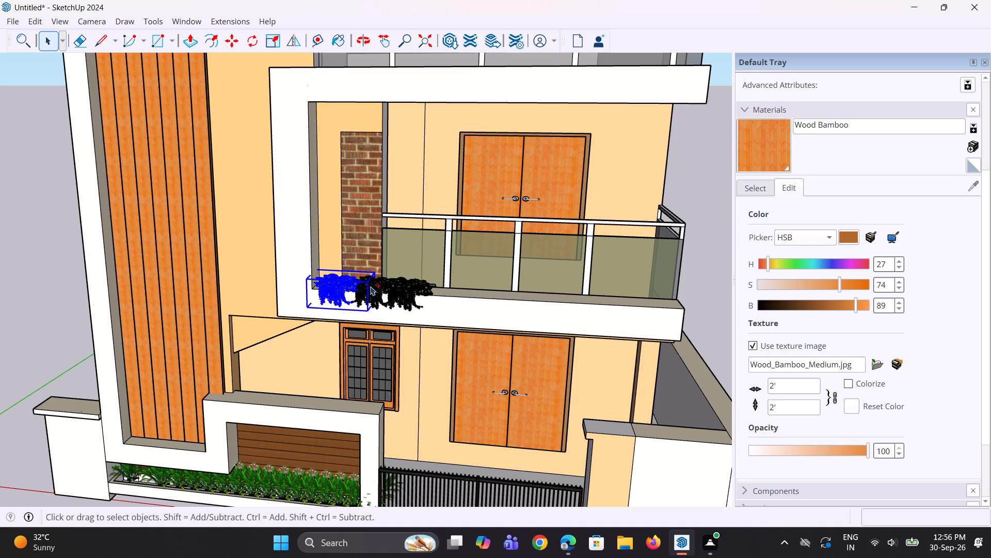
left_click(370, 286, "ctrl")
left_click(399, 294, "ctrl")
key("m")
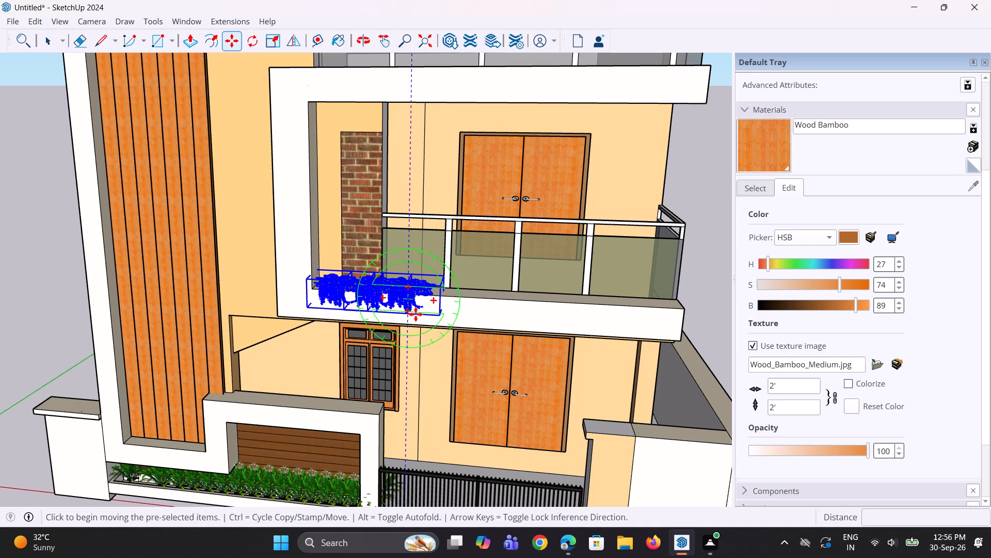
left_click(428, 293)
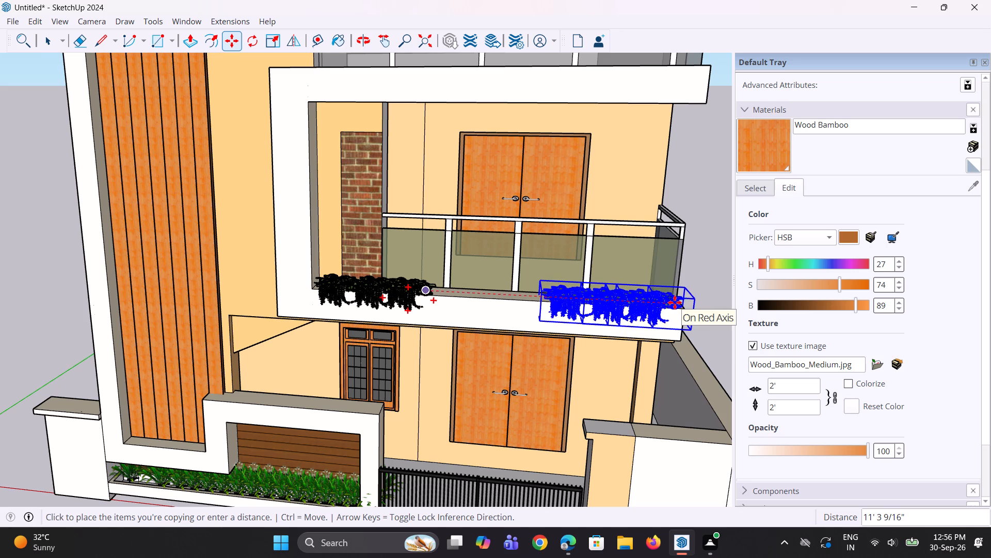
left_click(675, 302)
key("space")
key("space")
scroll(359, 333, "down", 6)
double_click(588, 282)
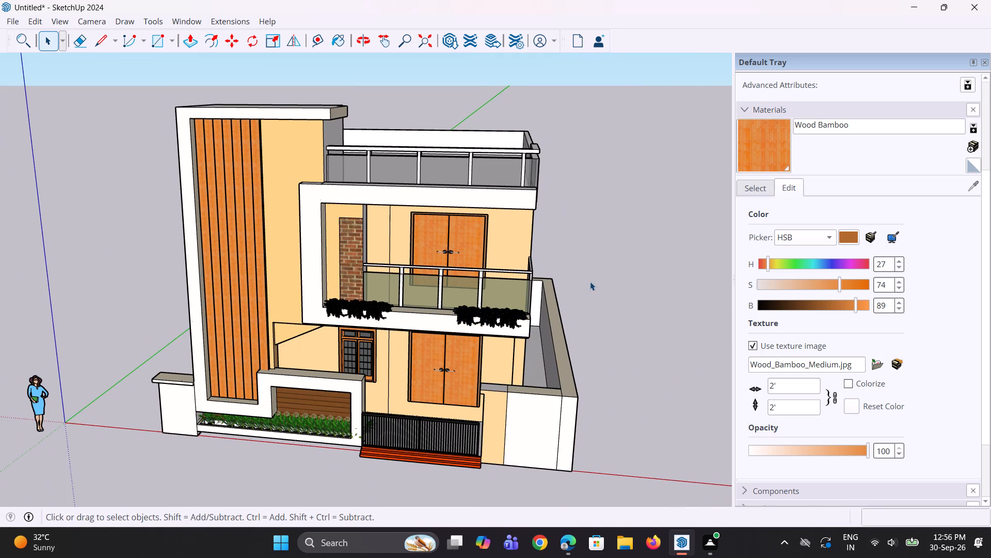
Import the Planting+101 model from Downloads and place it on the upper ledge in front of the terrace's glass railing.
middle_click_drag(421, 352, 447, 317)
scroll(442, 322, "up", 1)
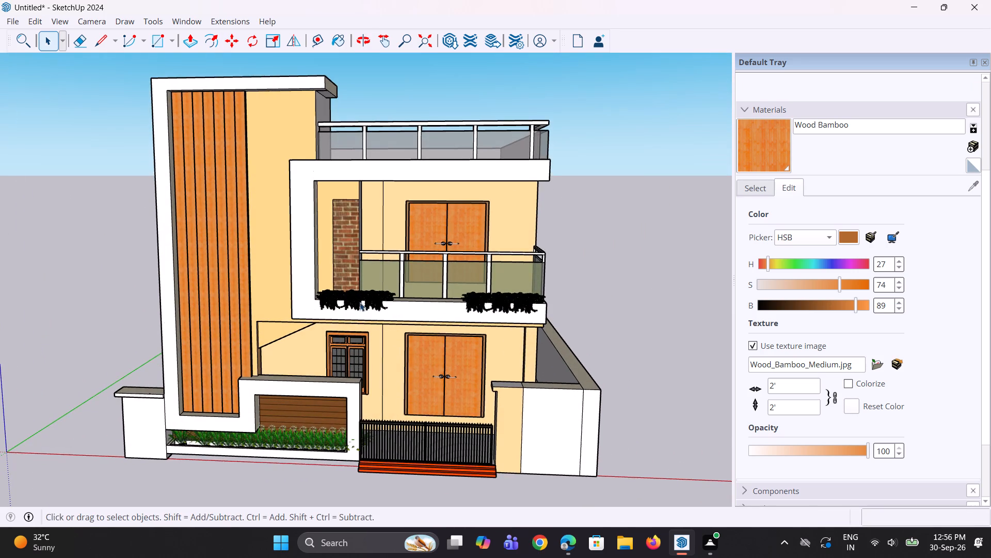
scroll(360, 302, "down", 3)
middle_click_drag(360, 302, 347, 317)
left_click(9, 22)
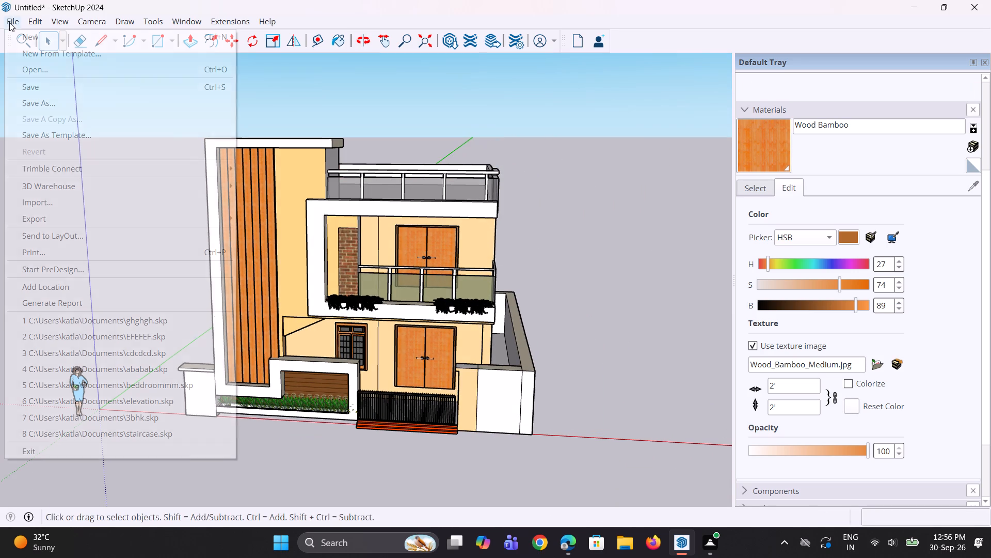
left_click(69, 207)
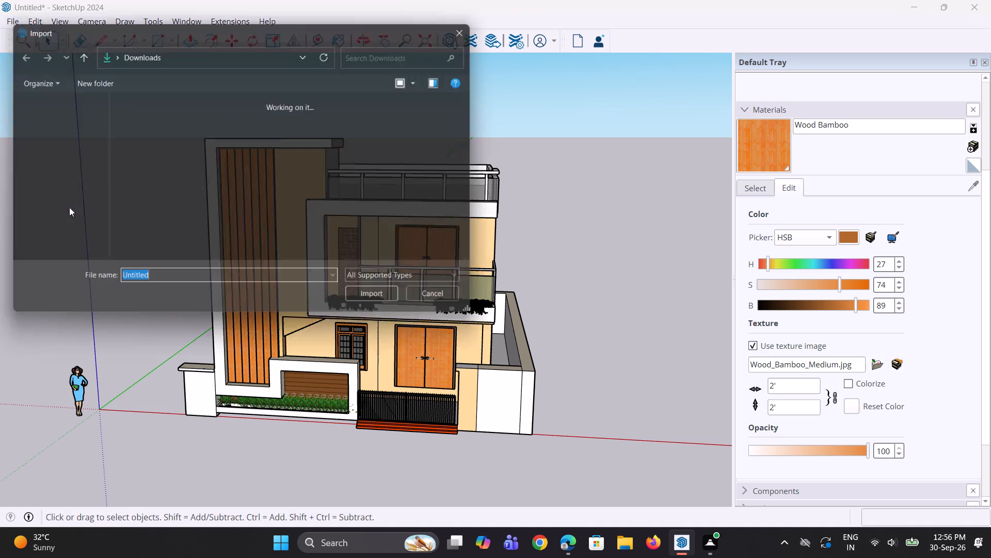
scroll(237, 212, "down", 5)
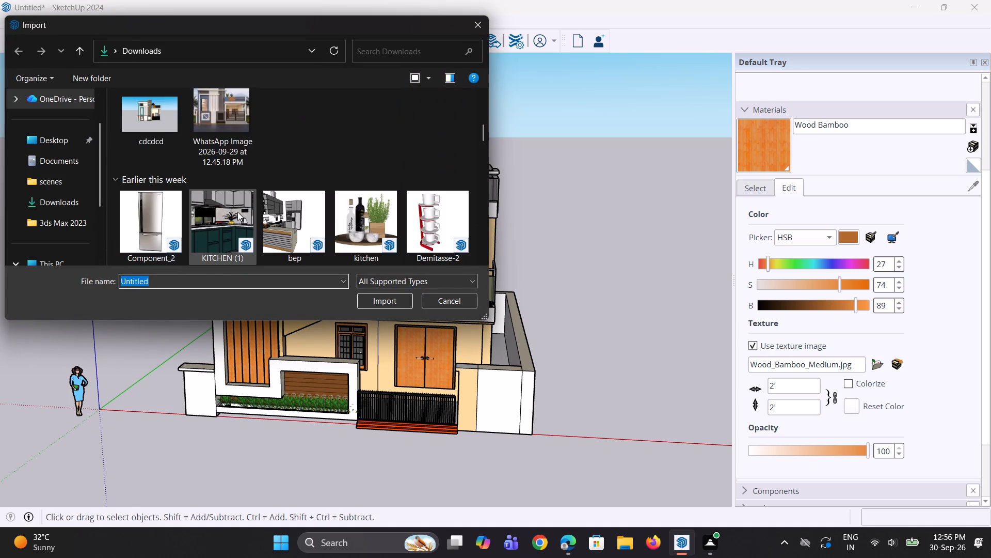
scroll(237, 212, "down", 6)
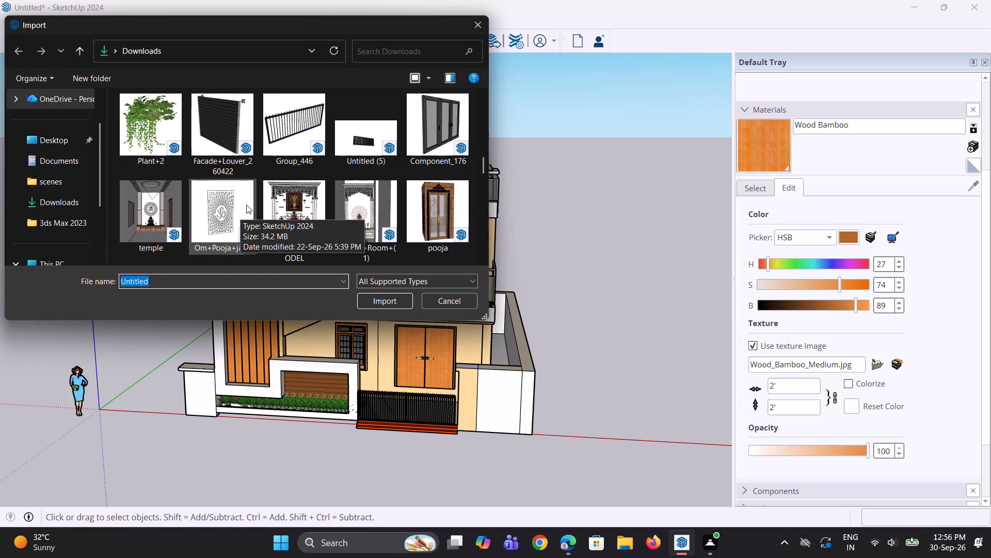
scroll(246, 205, "down", 4)
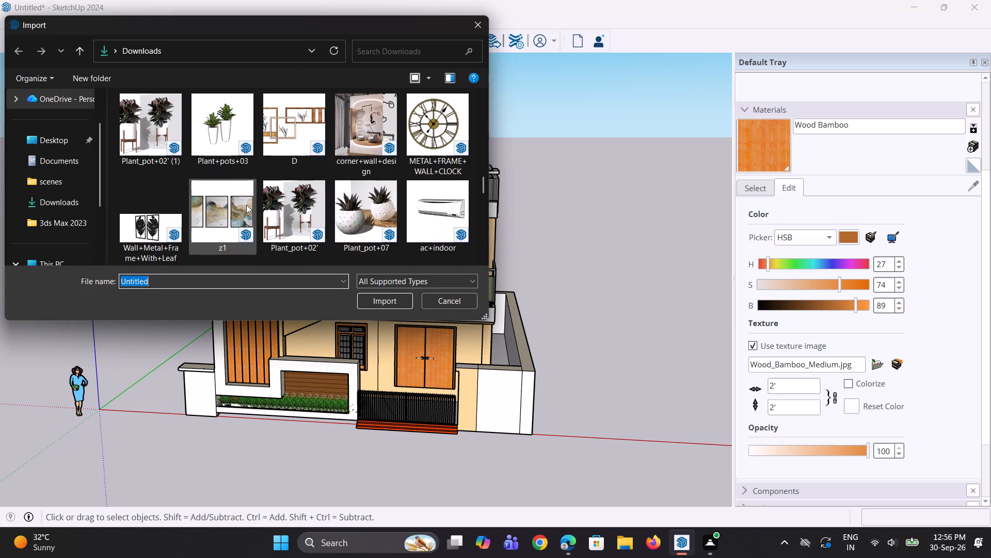
scroll(246, 205, "down", 5)
scroll(246, 205, "up", 9)
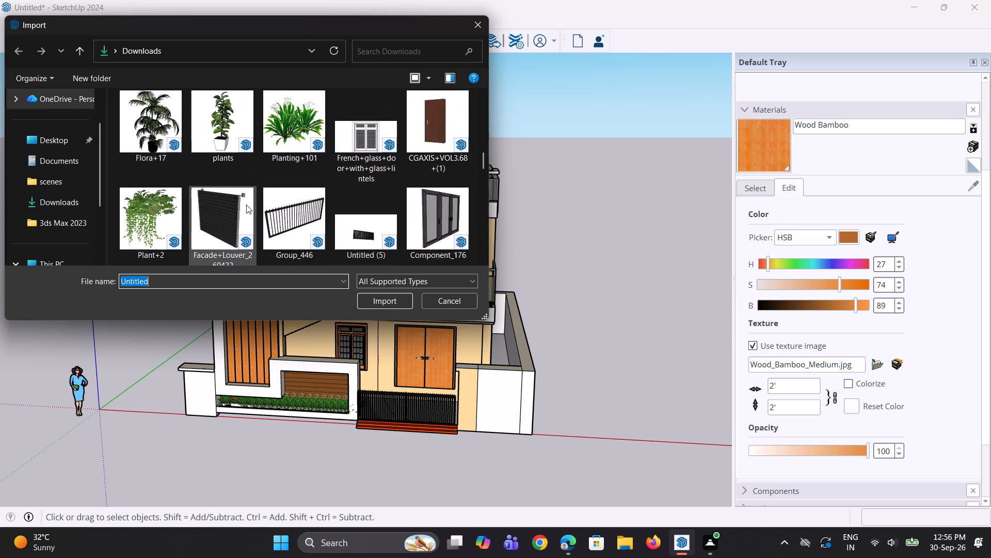
scroll(246, 205, "up", 4)
scroll(246, 205, "down", 2)
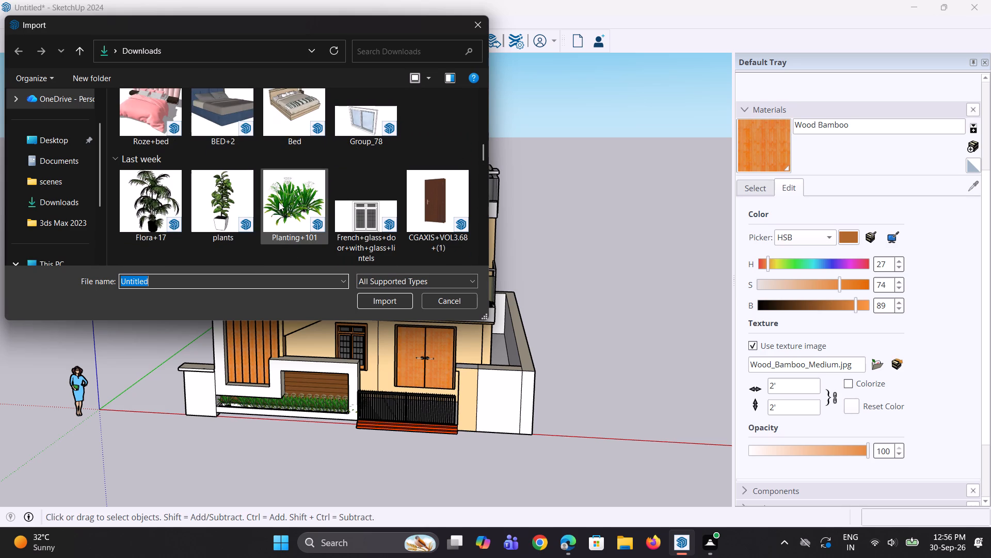
left_click(279, 202)
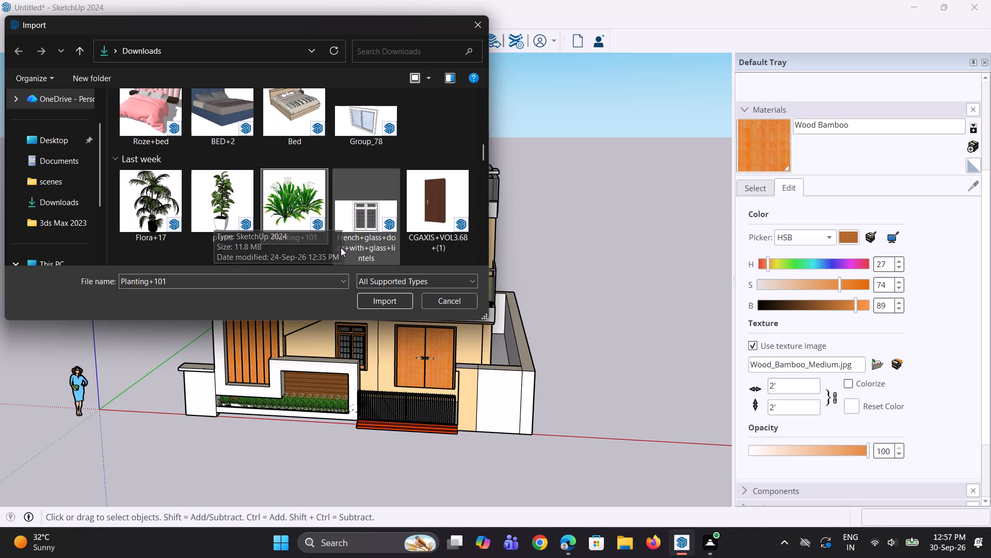
left_click(367, 300)
scroll(467, 194, "up", 9)
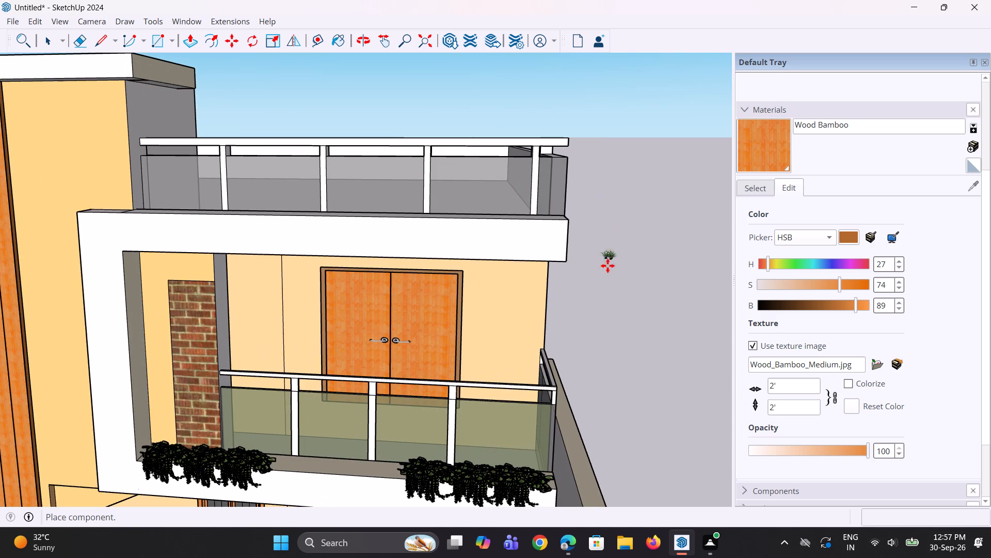
left_click(493, 218)
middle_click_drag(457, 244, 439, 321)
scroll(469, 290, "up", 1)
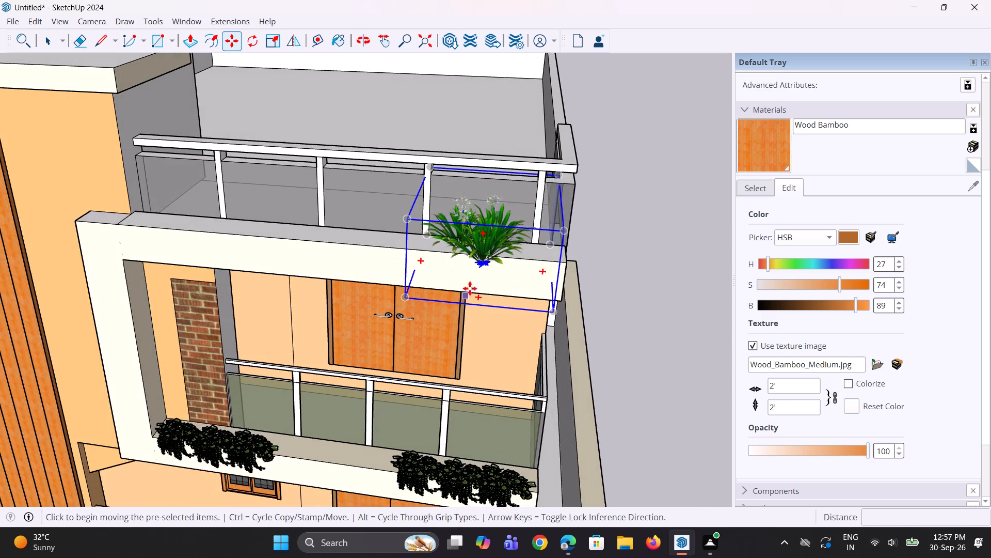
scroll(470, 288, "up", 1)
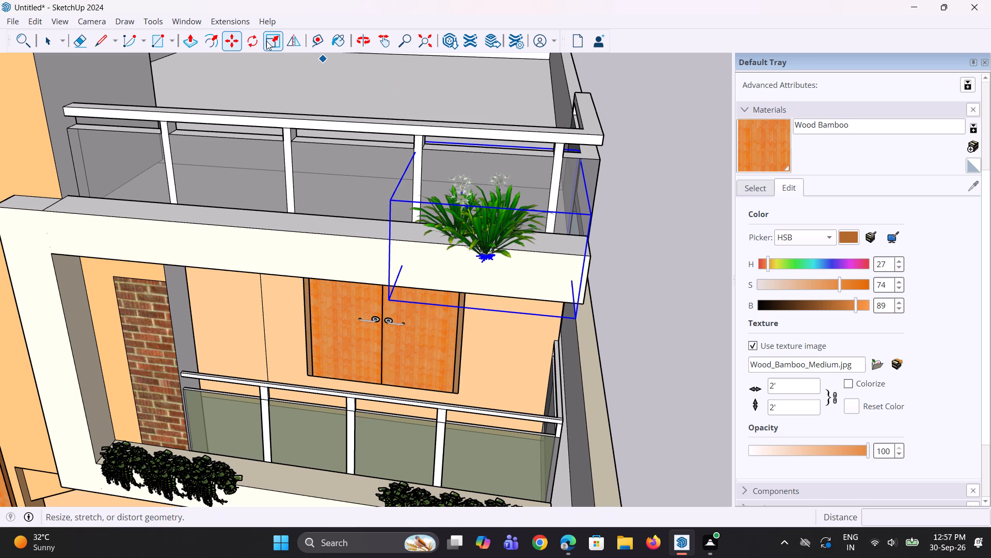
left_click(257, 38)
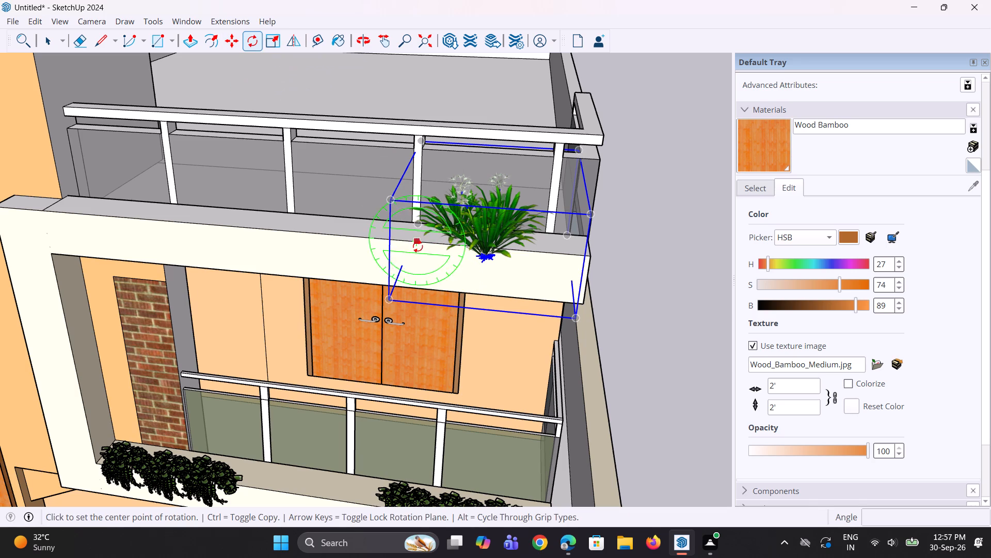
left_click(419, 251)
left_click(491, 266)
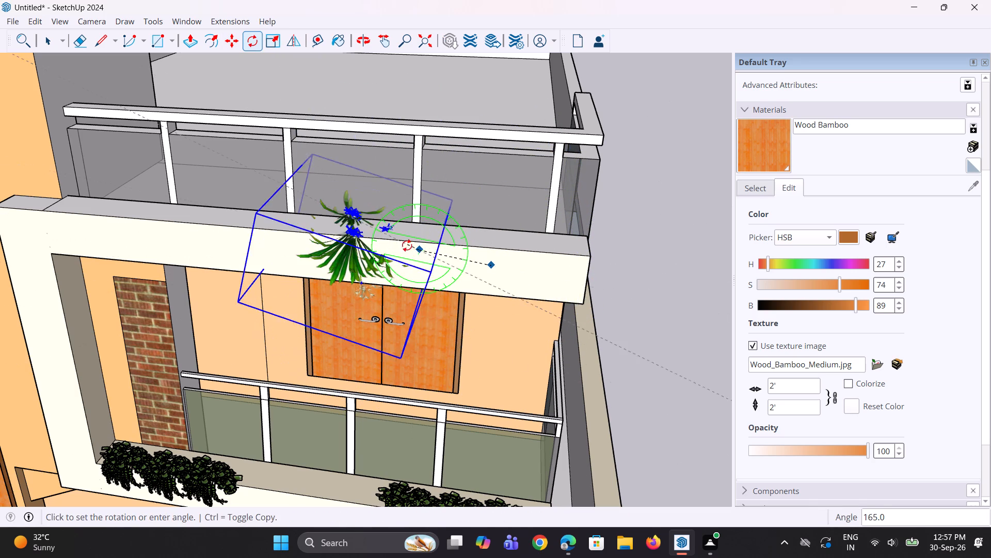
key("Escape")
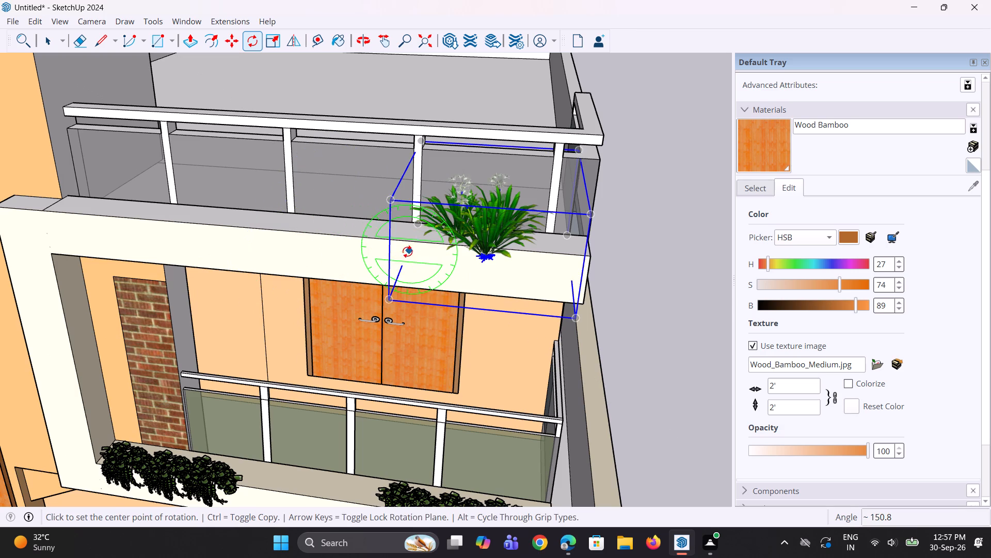
Rotate the new plant 90° about the red axis so its foliage leans outwards from the upper ledge.
middle_click(407, 252)
left_click_drag(407, 252, 427, 247)
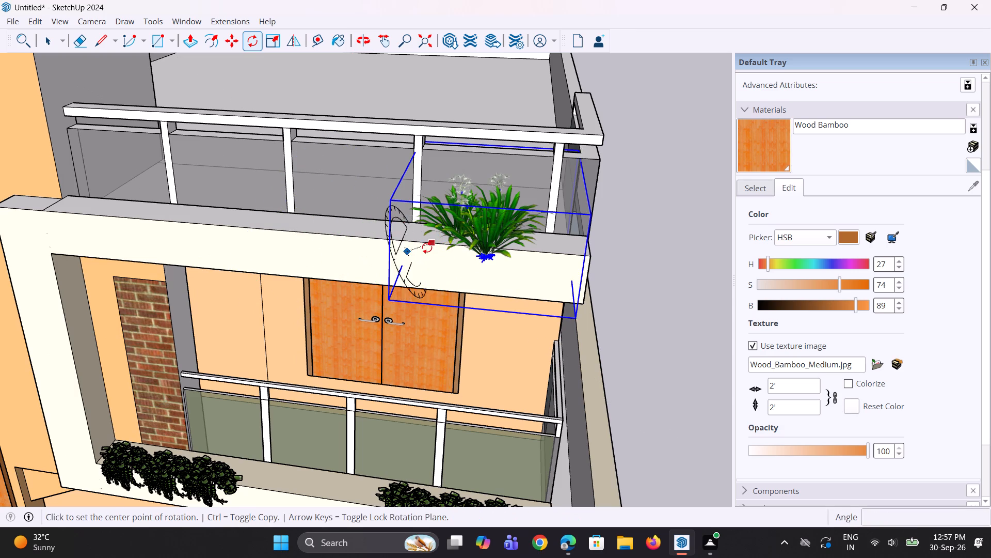
left_click_drag(427, 247, 426, 248)
left_click(407, 249)
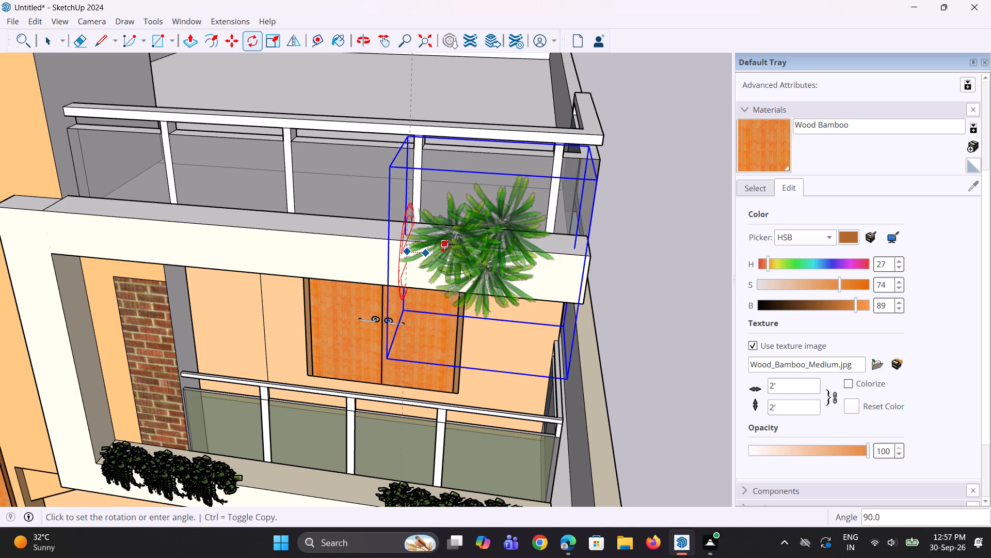
left_click(444, 245)
middle_click_drag(540, 278, 484, 270)
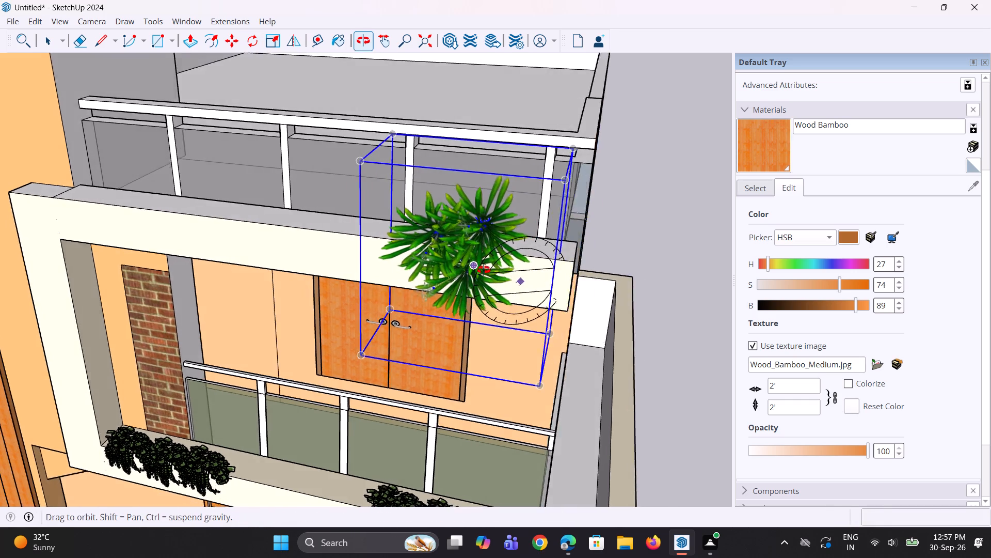
middle_click_drag(484, 270, 460, 267)
scroll(458, 267, "up", 2)
key("space")
key("space")
Move the plant about 2' 8 5/16" along the upper ledge, away from the ledge's free end.
middle_click_drag(502, 288, 454, 276)
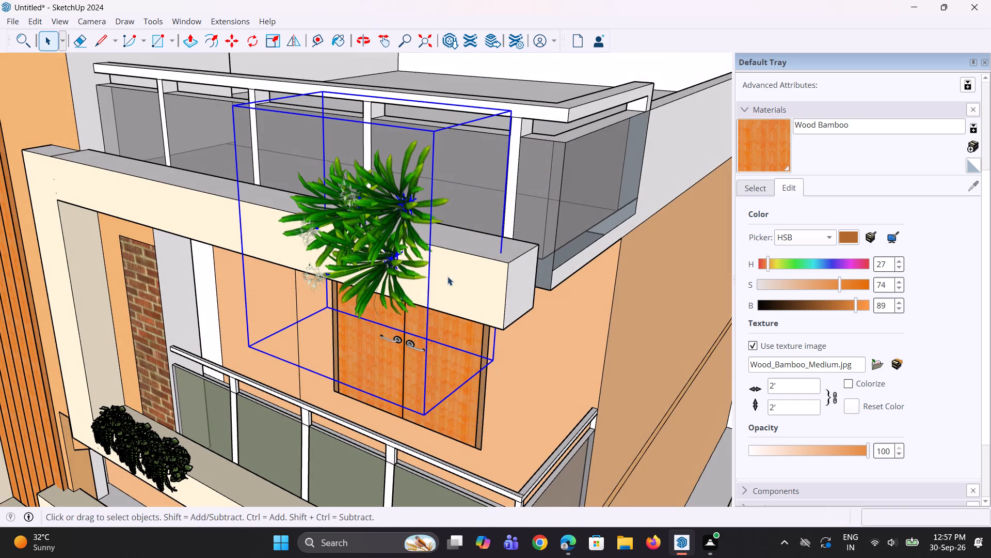
key("m")
middle_click_drag(384, 246, 603, 256)
scroll(525, 222, "up", 2)
left_click(505, 202)
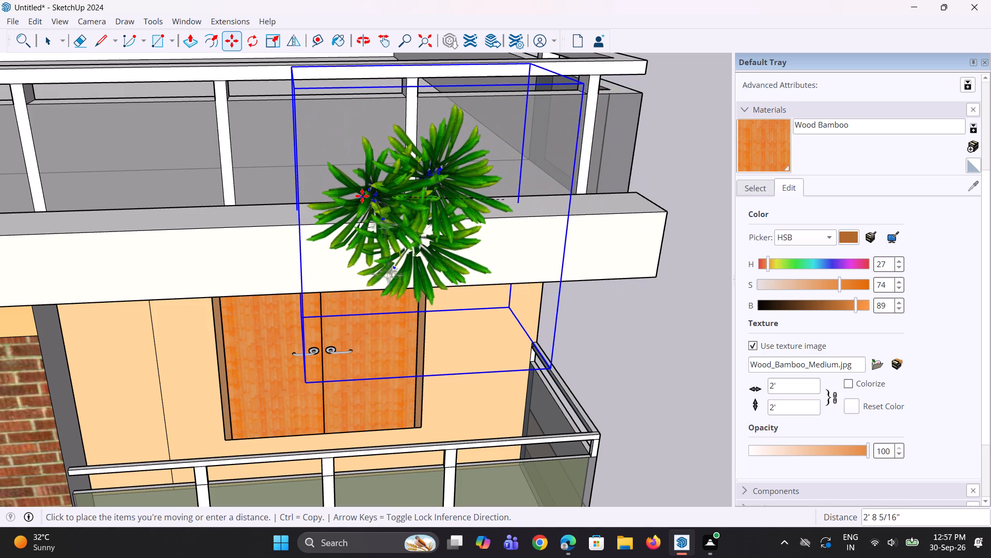
left_click(360, 201)
scroll(354, 211, "down", 7)
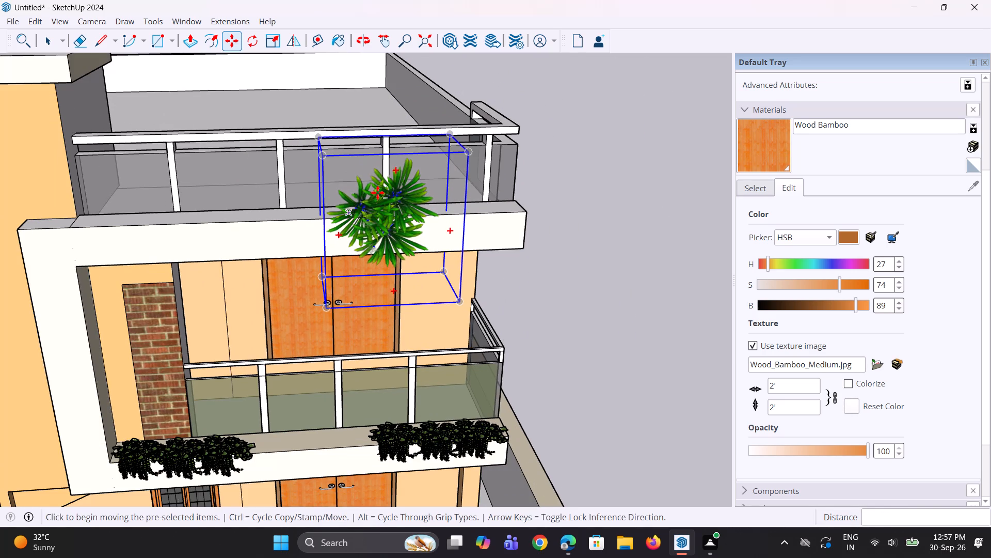
Move the plant inwards across the upper ledge towards the terrace's glass railing.
middle_click_drag(391, 195, 392, 182)
middle_click_drag(428, 209, 398, 226)
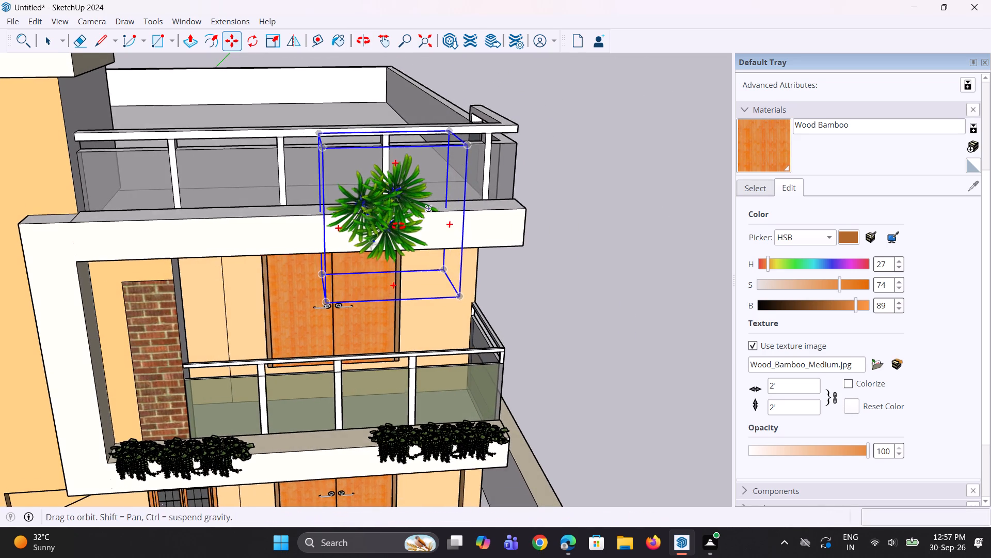
middle_click_drag(398, 226, 38, 269)
left_click(298, 208)
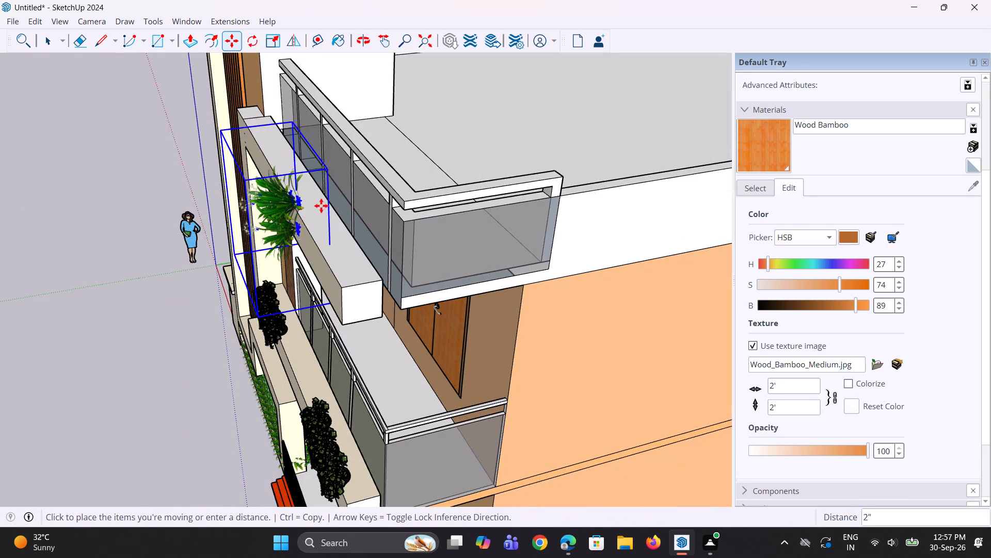
left_click(334, 200)
Raise the plant about 1' 8 15/16" along the blue axis.
left_click(334, 197)
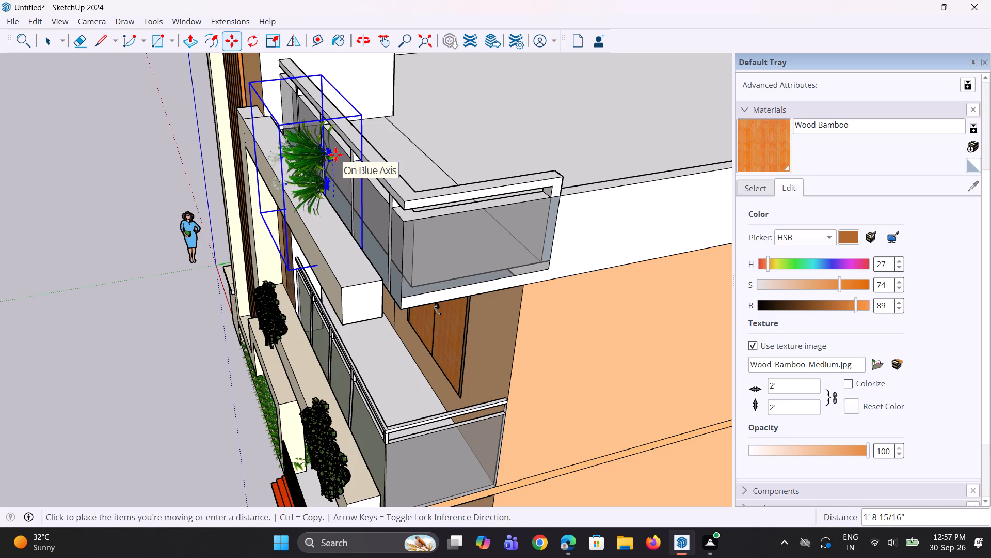
left_click(335, 154)
Copy the plant about 1' 11 1/16" along the red axis towards the upper ledge's free end.
middle_click_drag(291, 206, 553, 255)
scroll(489, 235, "up", 2)
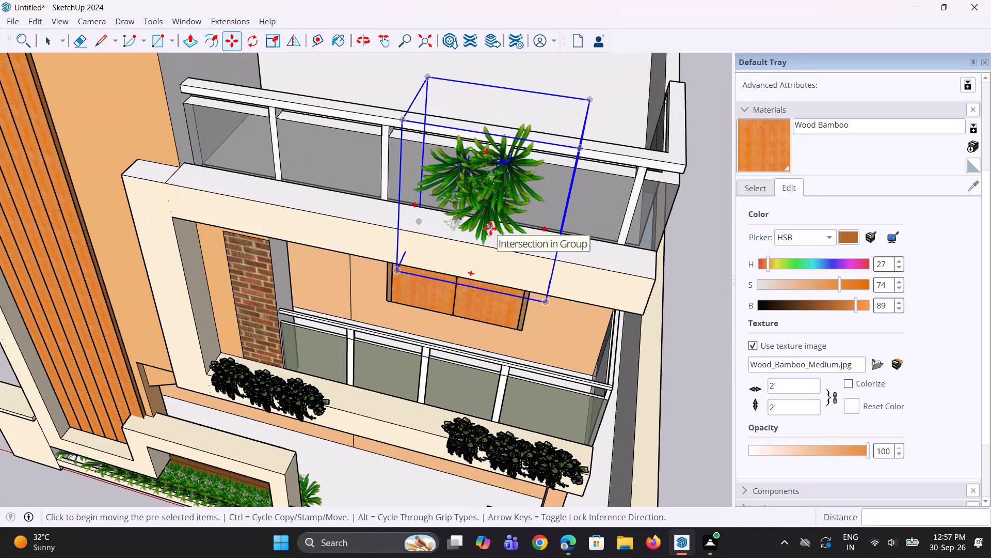
key("m")
left_click(482, 209)
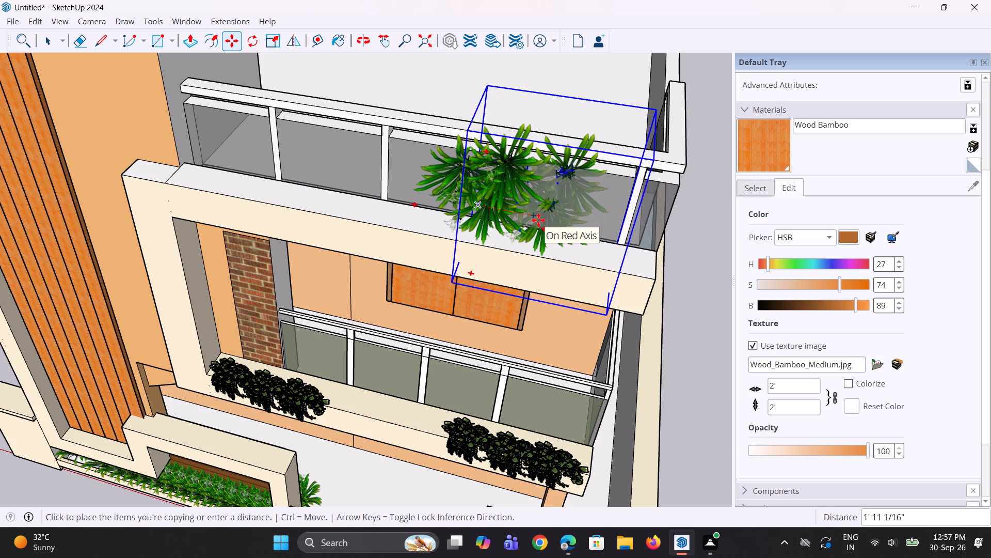
left_click(540, 223)
Copy the second plant about 1' 9 13/16" further along the upper ledge to make a row of three.
middle_click_drag(614, 234, 557, 236)
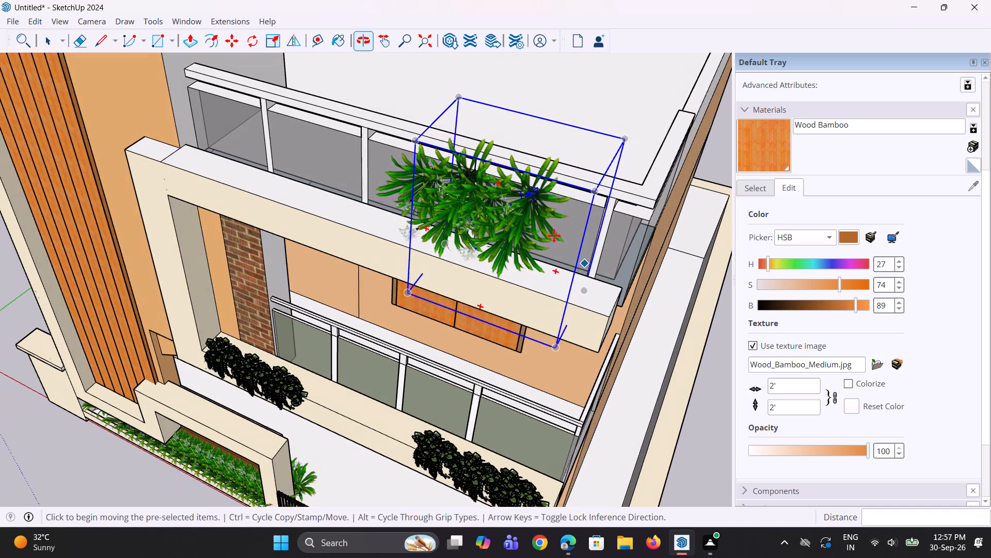
key("m")
left_click(525, 240)
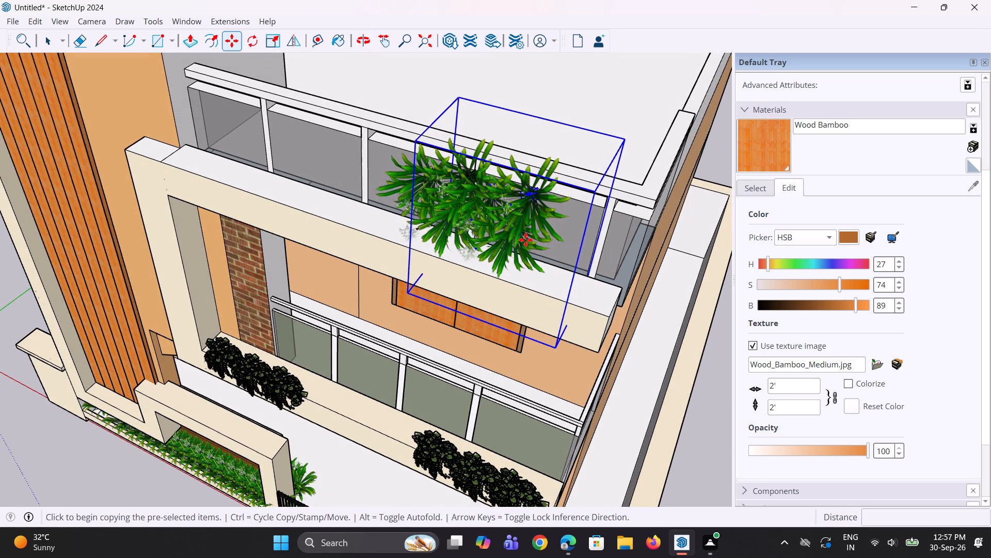
left_click(585, 266)
scroll(566, 278, "down", 4)
middle_click_drag(543, 277, 555, 268)
key("space")
key("space")
Copy the end vine of the lower balcony ledge about 13' up to the free end of the upper ledge's plant row.
scroll(377, 240, "down", 8)
middle_click_drag(421, 243, 473, 219)
left_click(460, 320)
scroll(460, 320, "up", 2)
key("m")
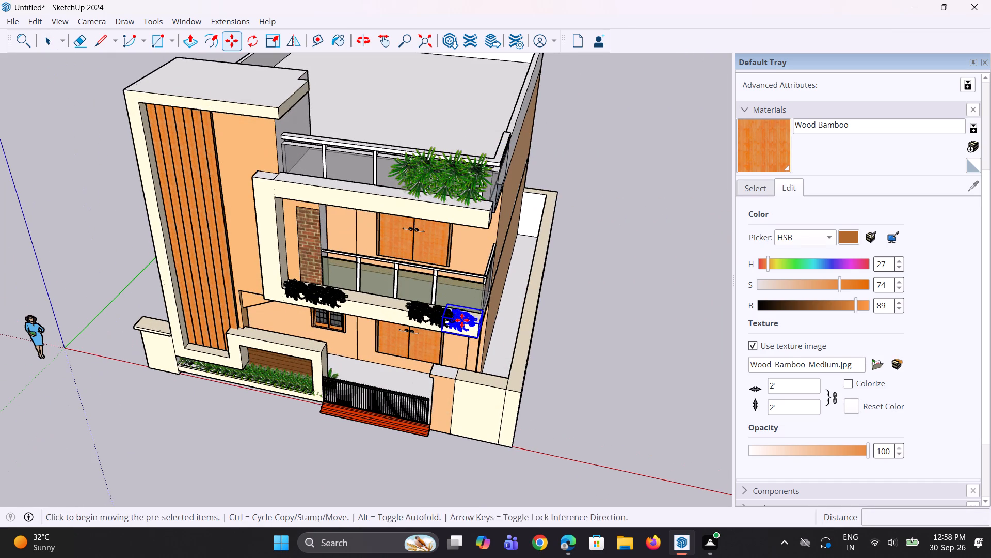
left_click(474, 317)
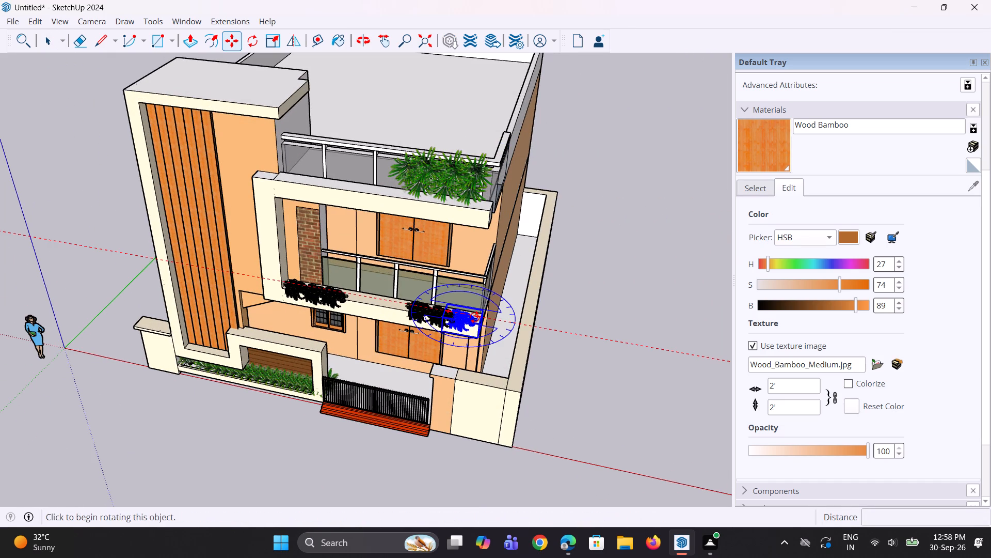
key("grave")
key("Escape")
key("space")
key("space")
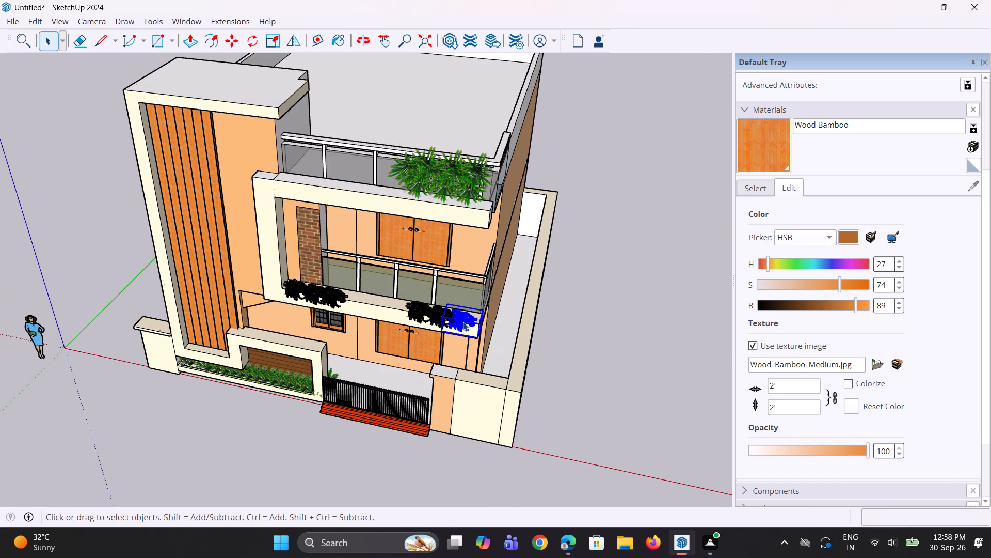
key("m")
left_click(463, 322)
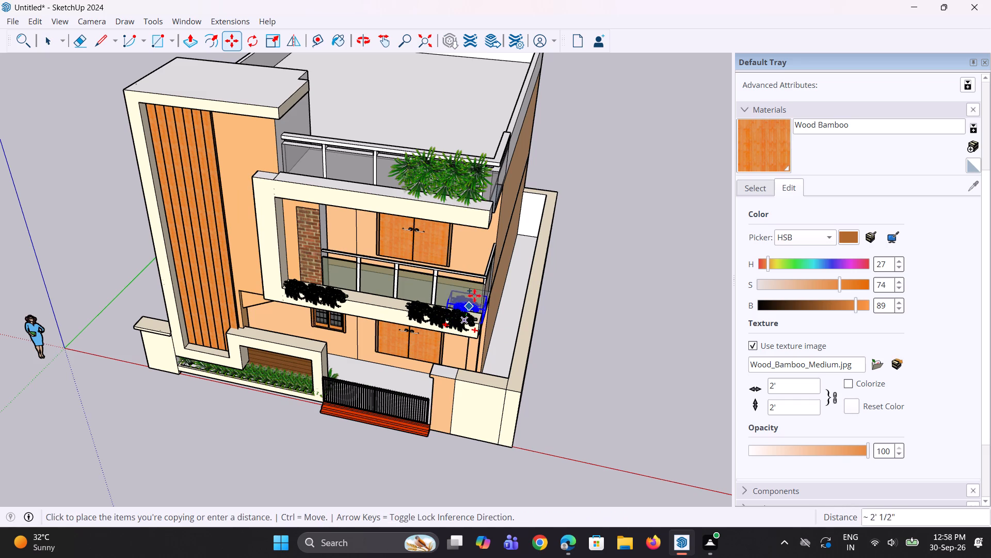
scroll(480, 178, "up", 5)
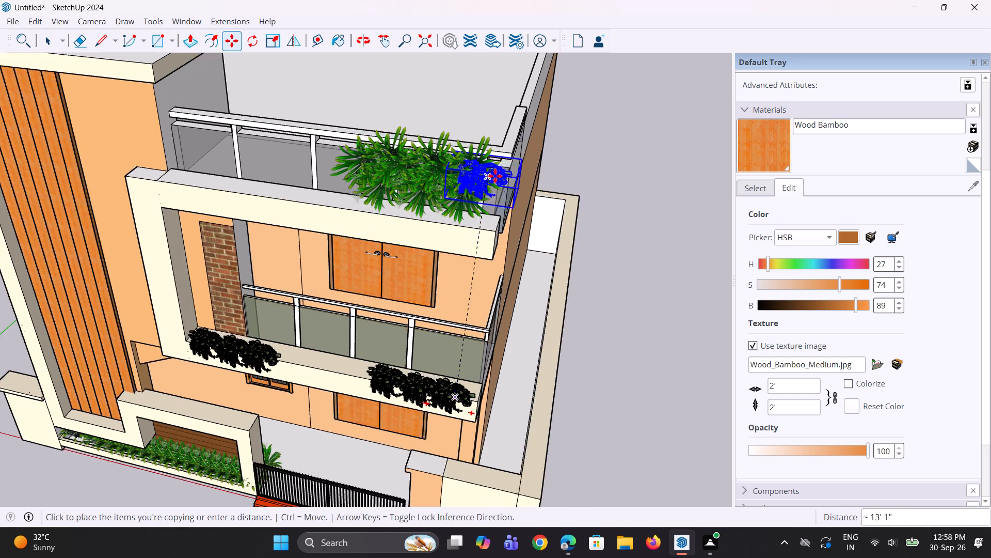
scroll(495, 176, "up", 5)
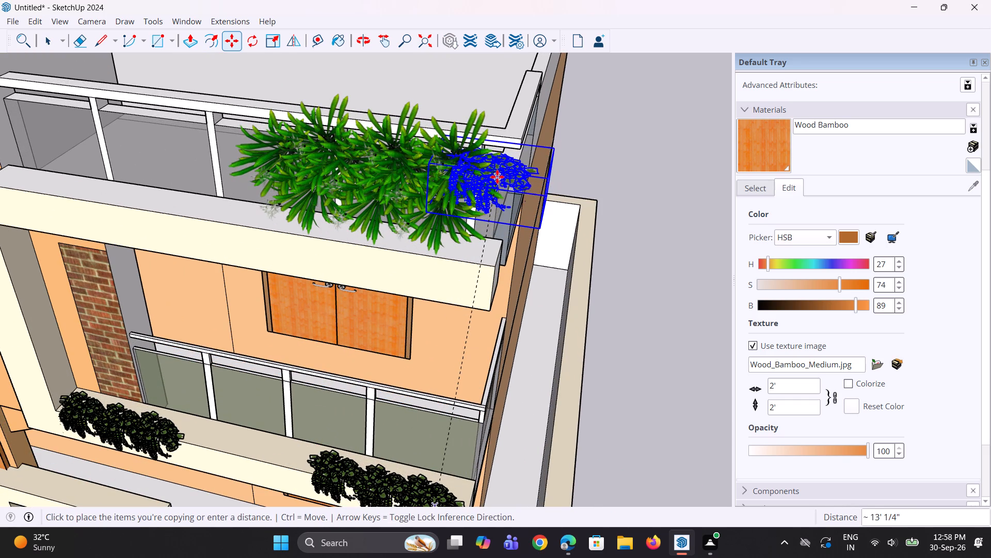
left_click(494, 180)
Scale the vine copy at the upper ledge's free end along the green and blue axes so it hangs lower.
middle_click_drag(476, 226, 442, 240)
key("s")
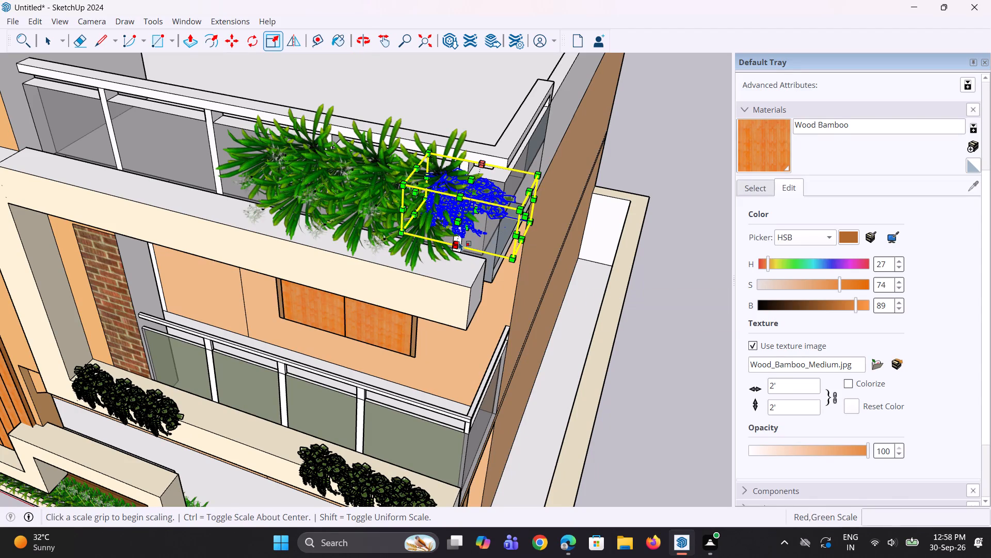
left_click(459, 242)
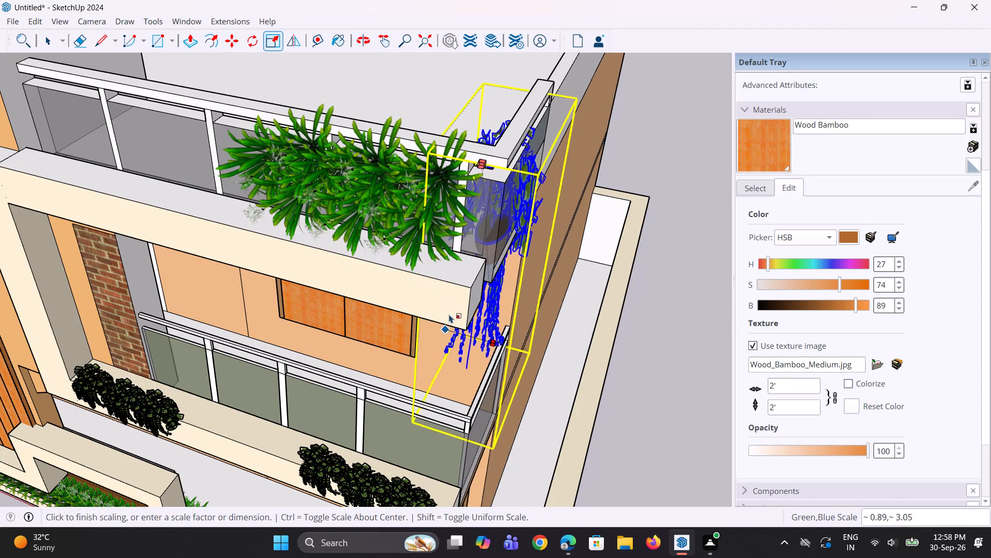
left_click(448, 291)
key("space")
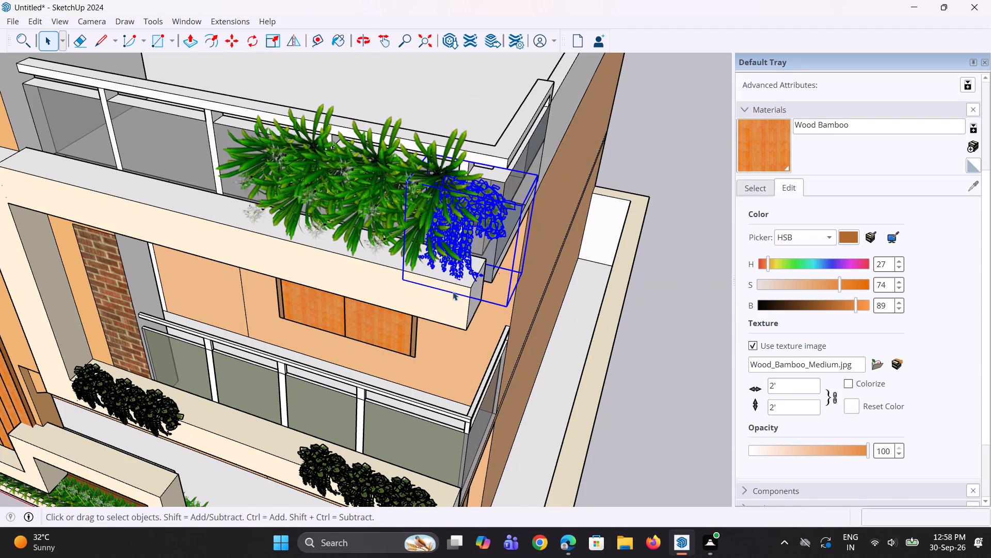
key("space")
double_click(654, 320)
Examine the planted balcony and upper ledge against the whole front facade.
middle_click_drag(329, 277, 439, 240)
scroll(405, 240, "down", 5)
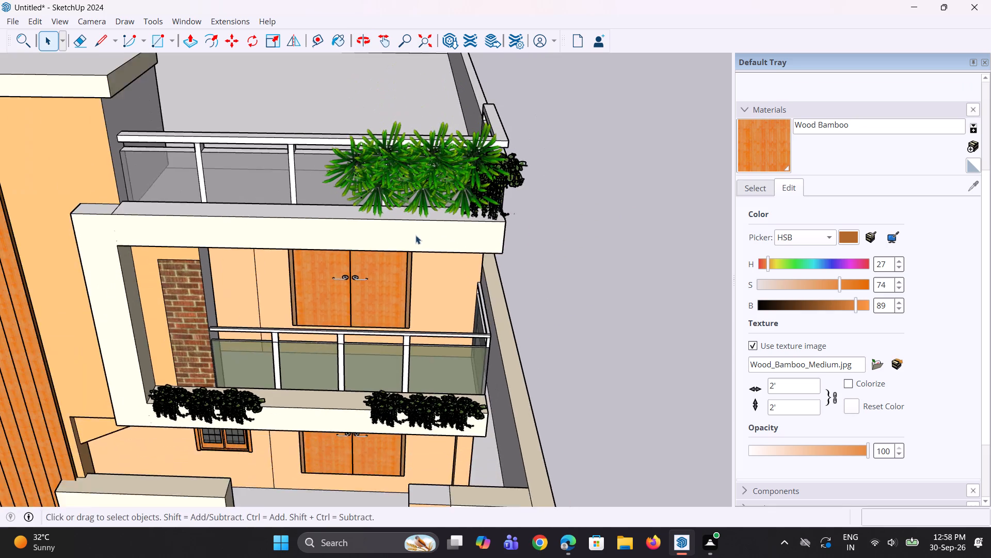
middle_click_drag(431, 222, 425, 190)
scroll(357, 250, "down", 3)
middle_click_drag(361, 244, 358, 221)
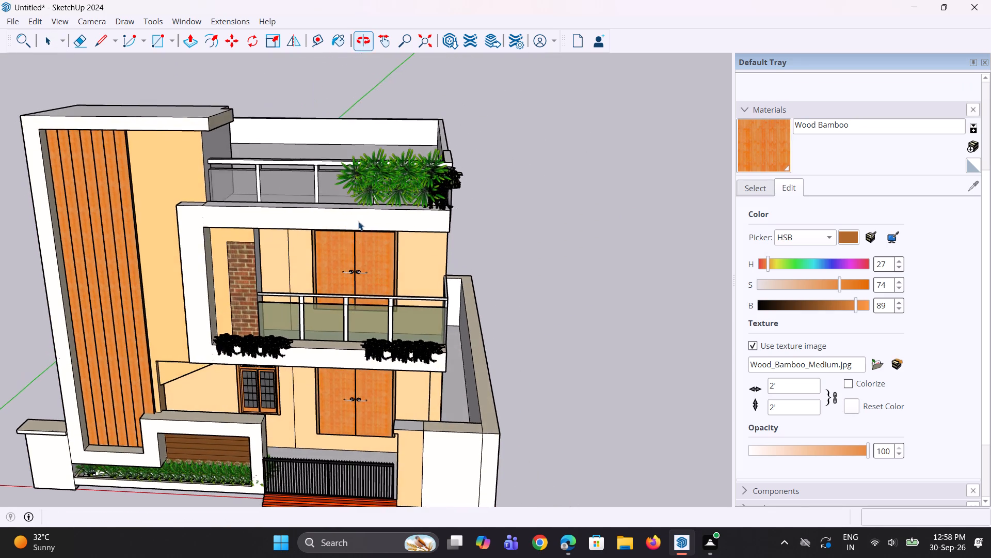
scroll(293, 301, "down", 4)
middle_click_drag(250, 397, 259, 345)
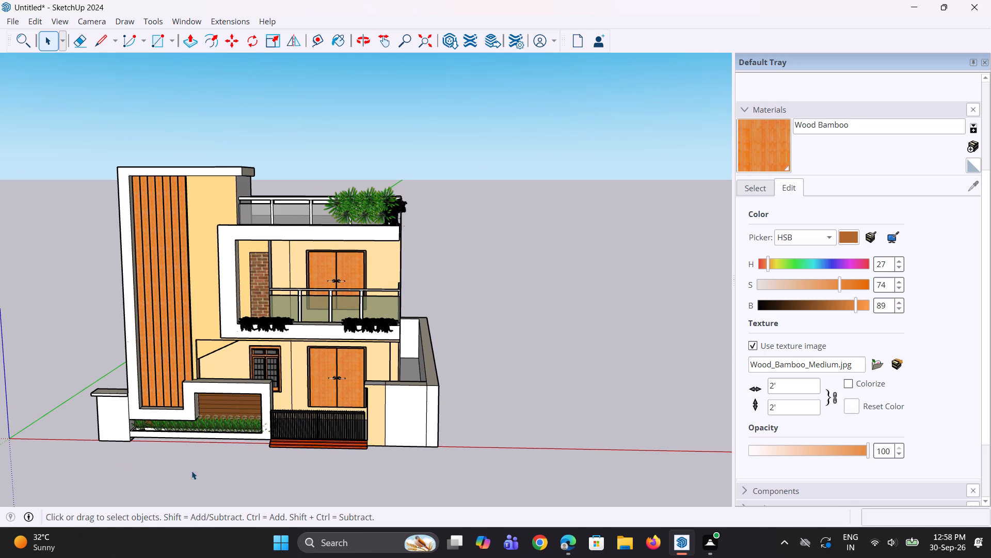
scroll(340, 329, "down", 2)
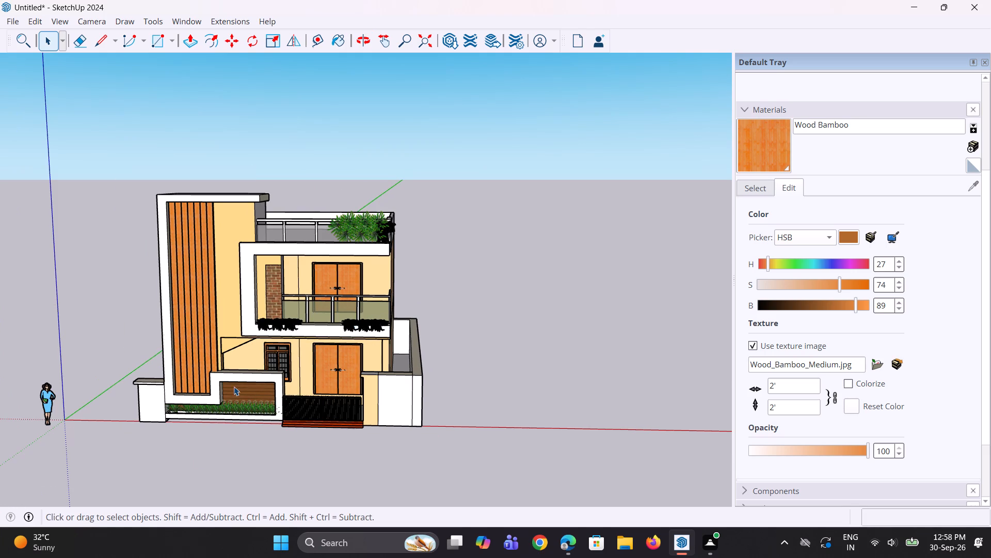
Copy the first plant of the upper ledge row about 32' 2" down to the low ledge below the vertical wood slats.
scroll(150, 405, "up", 5)
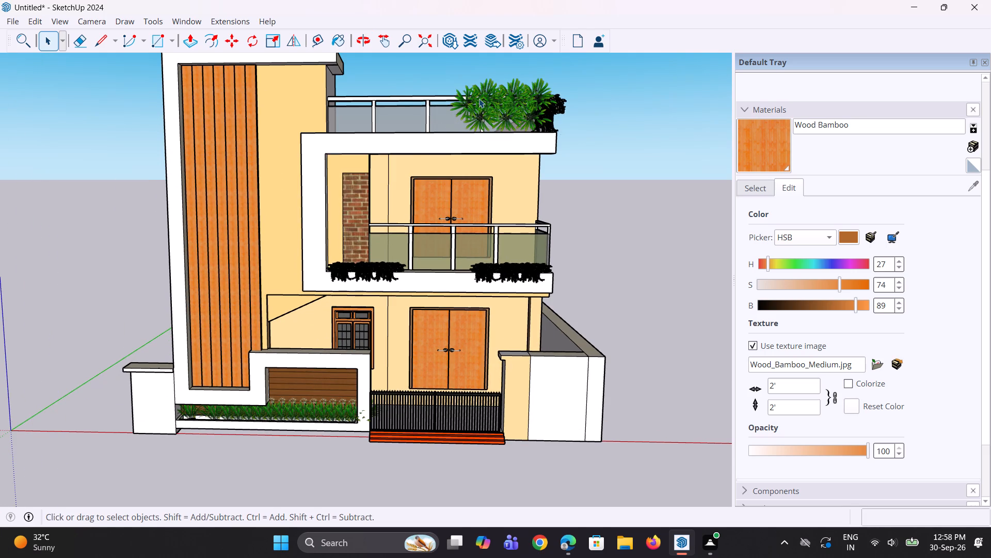
left_click(479, 99)
key("m")
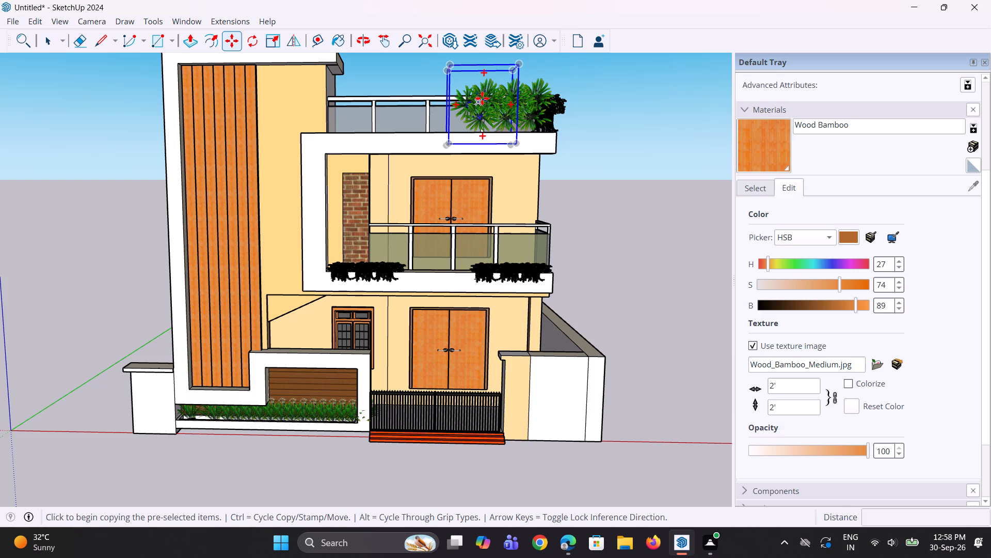
left_click(482, 98)
scroll(156, 401, "up", 3)
scroll(219, 396, "up", 5)
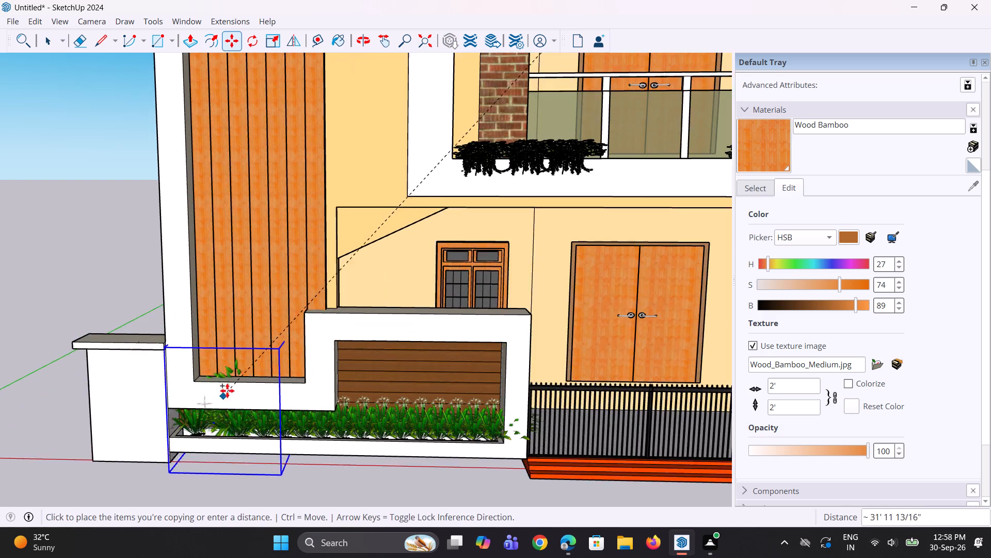
left_click(203, 382)
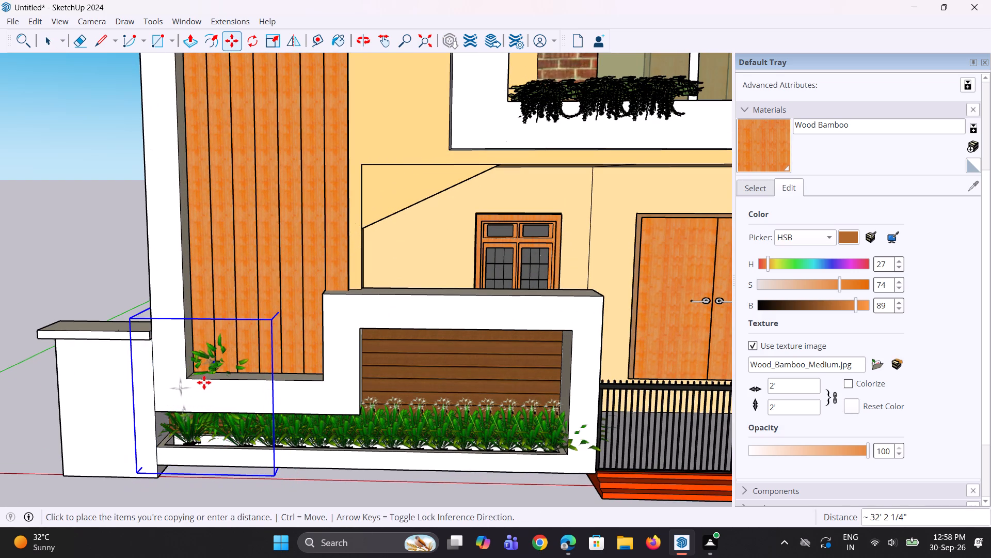
Move the copied plant about 1' 5 1/2" forward along the green axis at the low ledge.
middle_click_drag(281, 394, 192, 401)
scroll(194, 401, "up", 6)
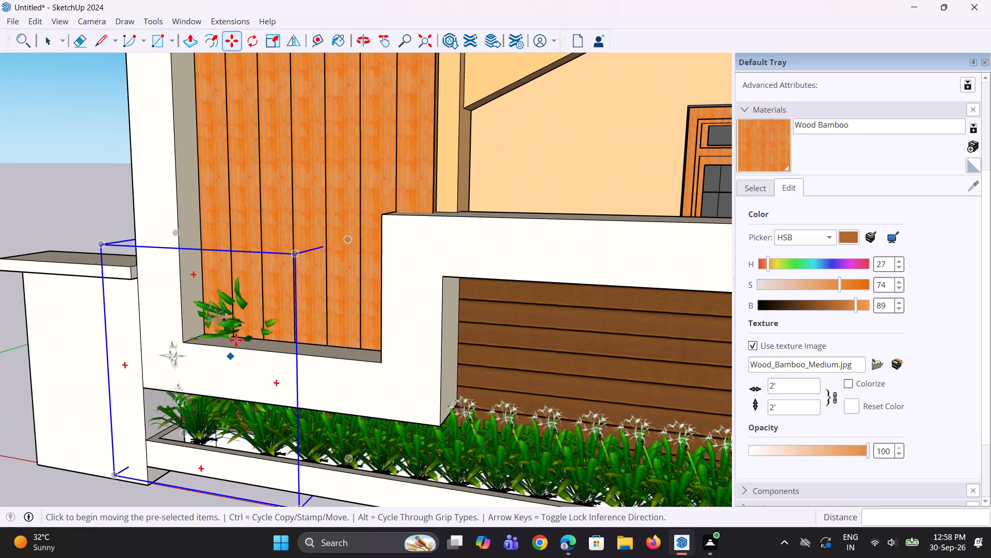
left_click(238, 329)
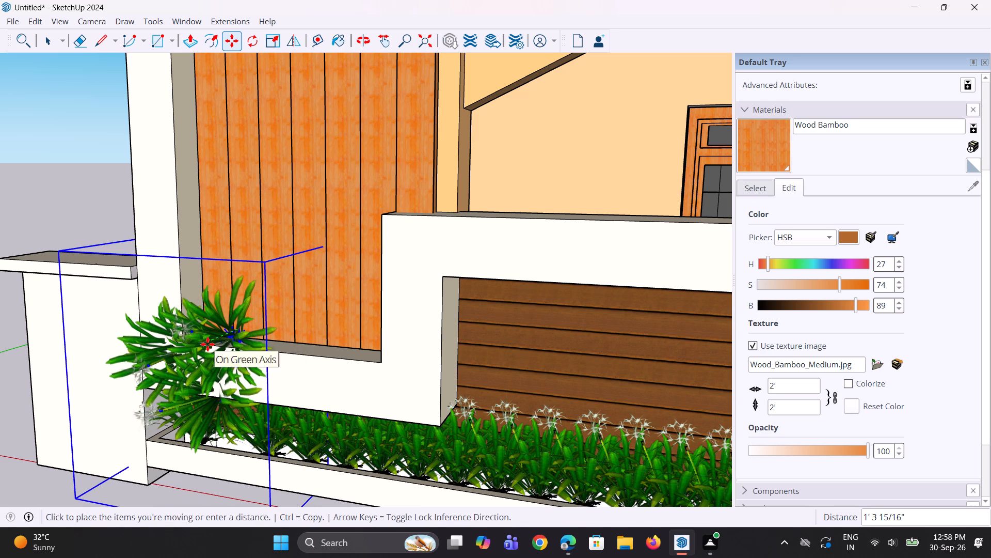
left_click(204, 346)
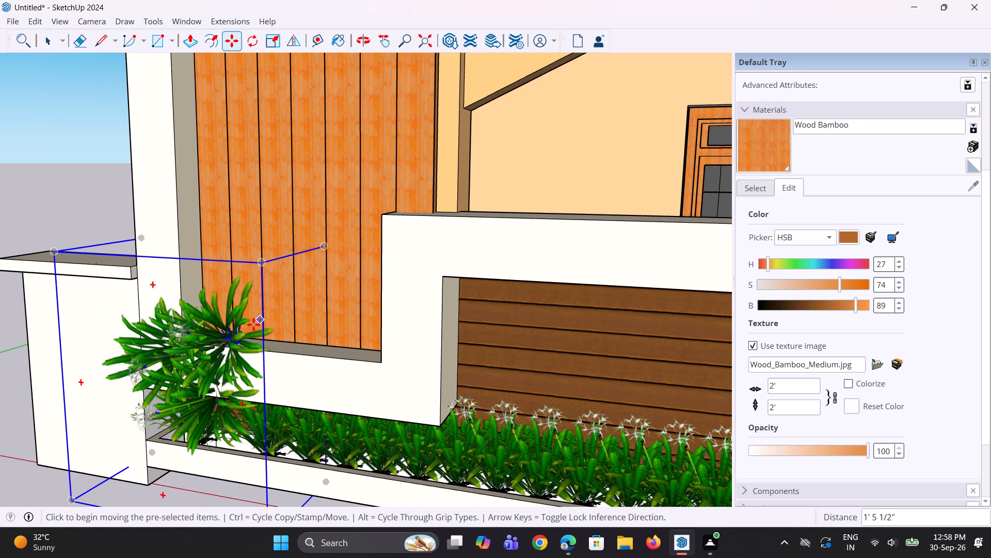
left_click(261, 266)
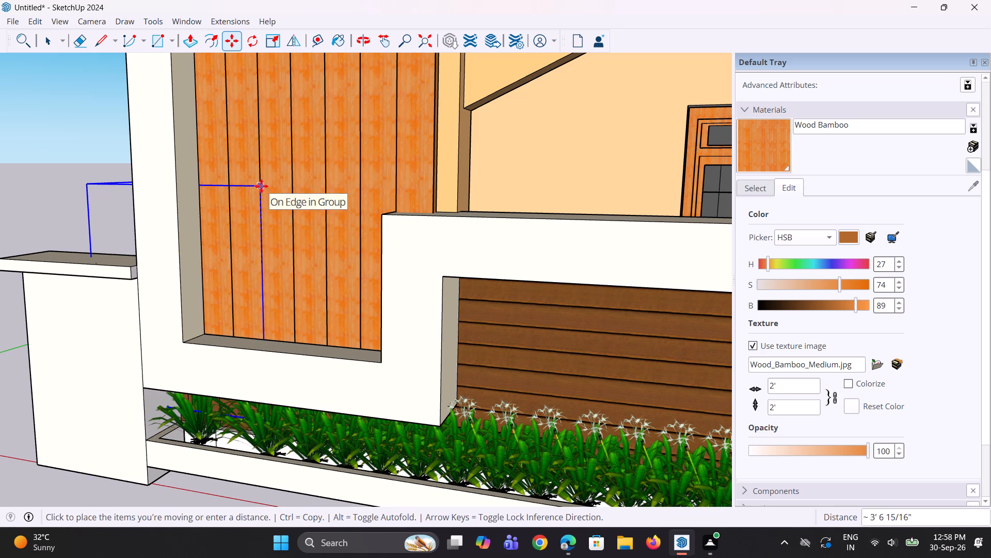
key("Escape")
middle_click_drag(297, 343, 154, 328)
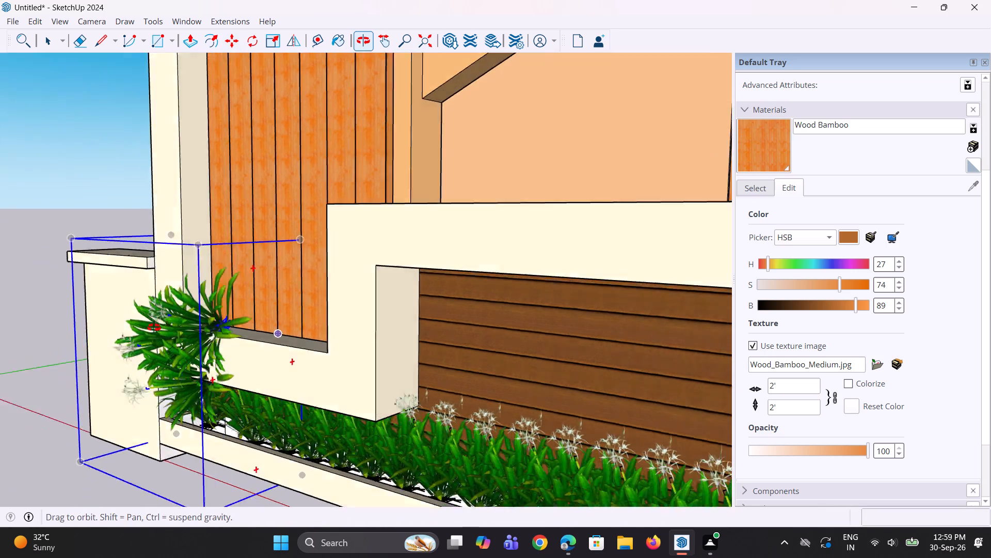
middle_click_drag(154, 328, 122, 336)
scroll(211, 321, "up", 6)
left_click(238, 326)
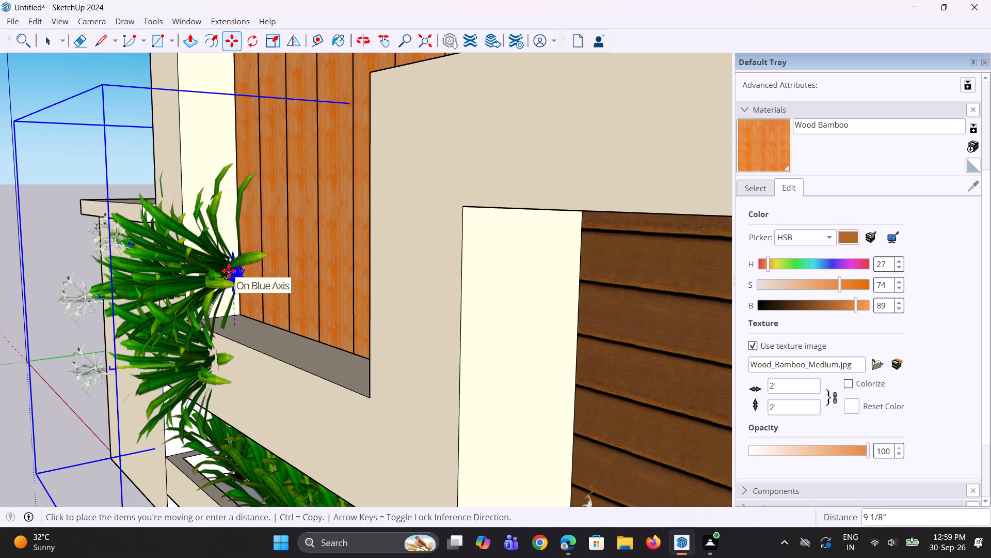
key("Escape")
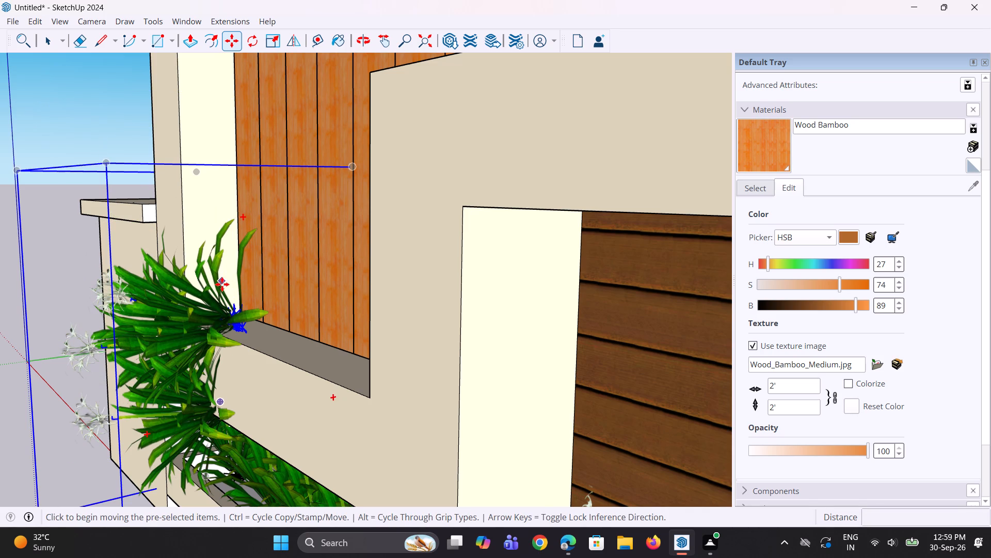
Raise the plant at the low ledge about 7 5/16" along the blue axis.
left_click(234, 323)
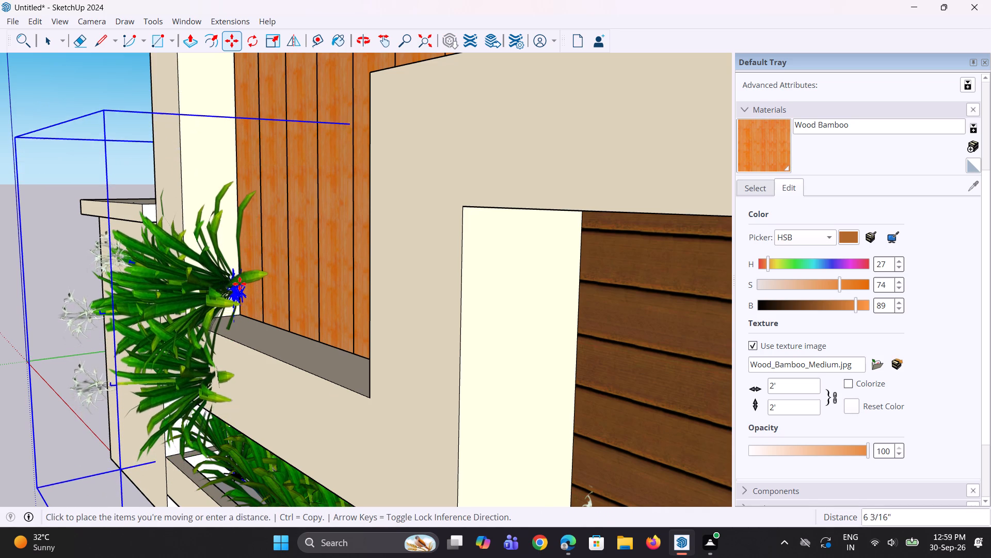
left_click(231, 279)
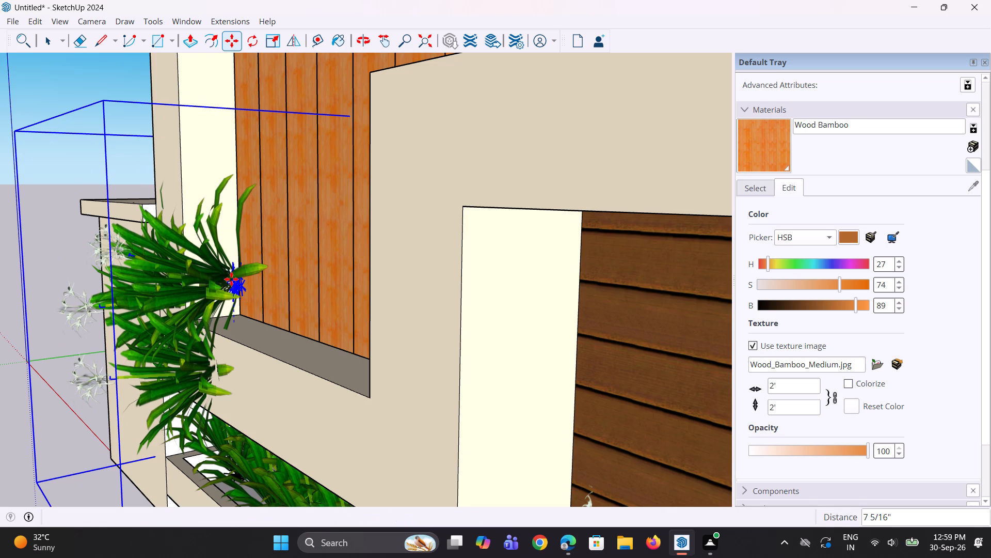
Raise the same plant about another 1' 1/4" along the blue axis so it sits above the low ledge.
middle_click_drag(213, 298, 365, 291)
scroll(213, 298, "up", 1)
scroll(298, 285, "down", 6)
scroll(292, 290, "up", 1)
middle_click_drag(292, 290, 353, 277)
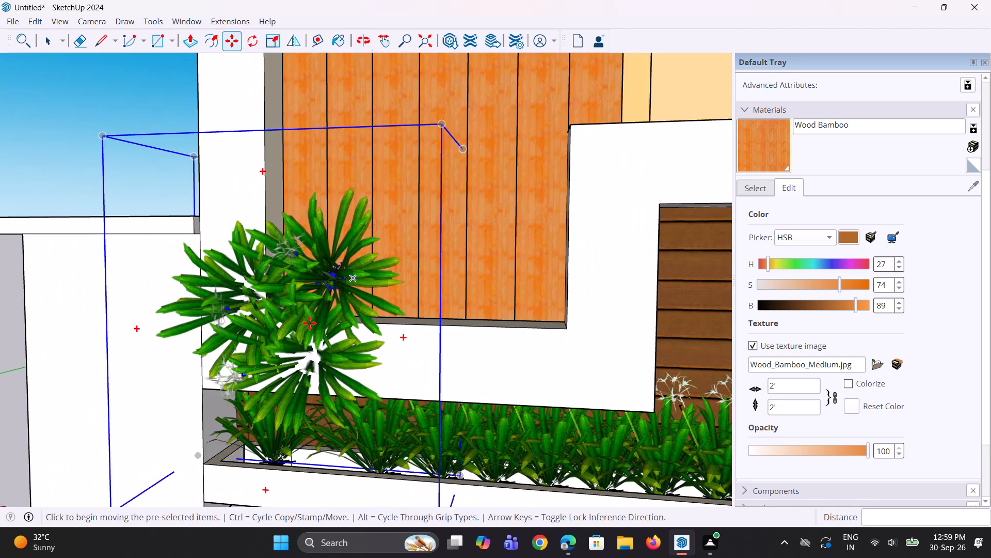
scroll(307, 325, "down", 4)
middle_click_drag(307, 325, 111, 322)
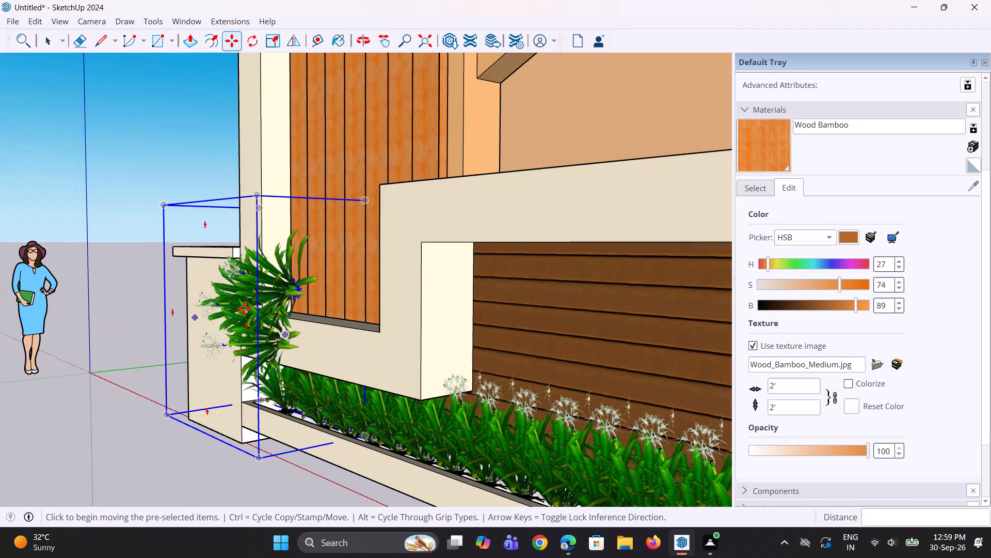
left_click(293, 291)
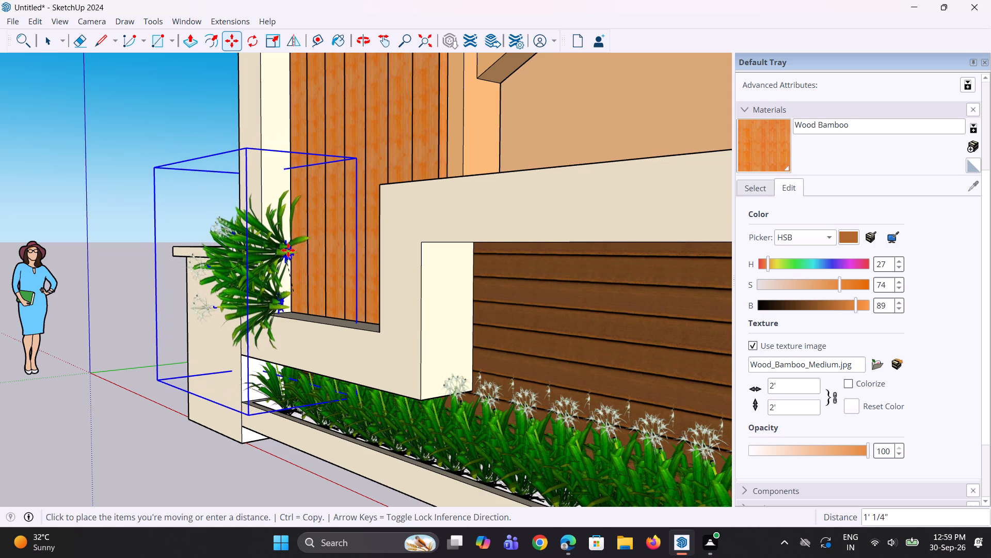
left_click(288, 250)
Copy the low ledge plant about 1' 11 3/4" along the red axis in front of the wood slats.
middle_click_drag(284, 312, 415, 340)
scroll(313, 333, "down", 5)
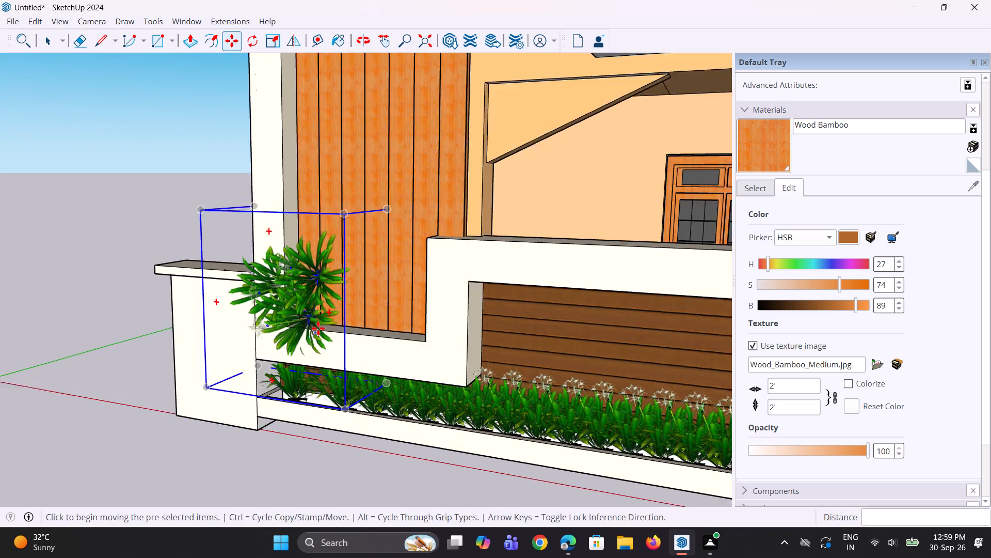
middle_click_drag(323, 328, 402, 321)
key("m")
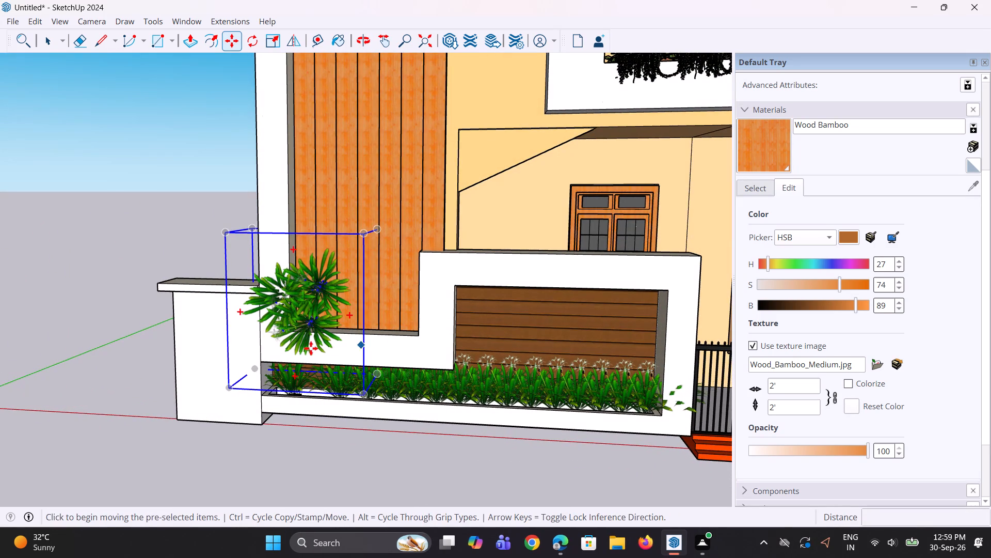
left_click(300, 310)
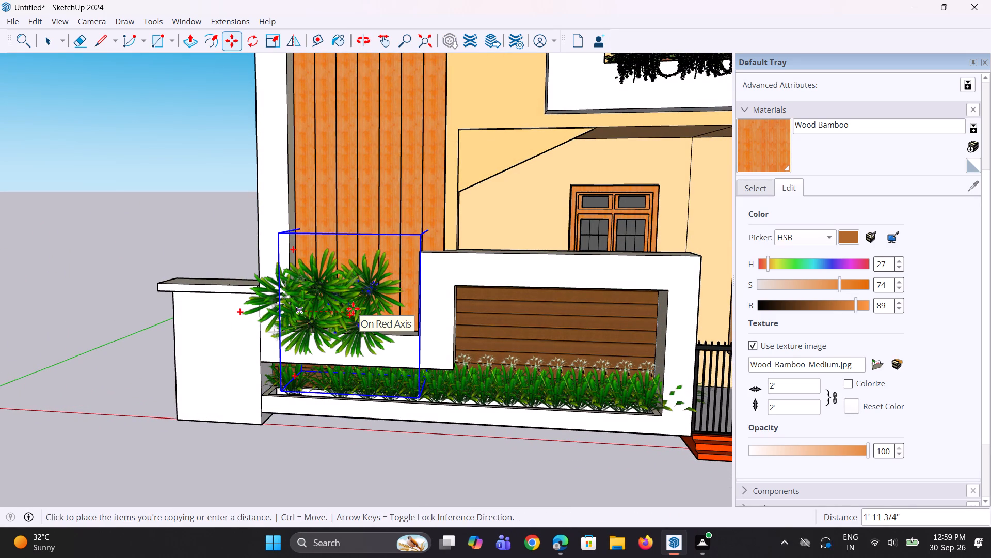
left_click(353, 308)
key("space")
key("space")
Copy the second low ledge plant about 1' 4 11/16" further along the red axis to make a row of three.
scroll(327, 318, "down", 4)
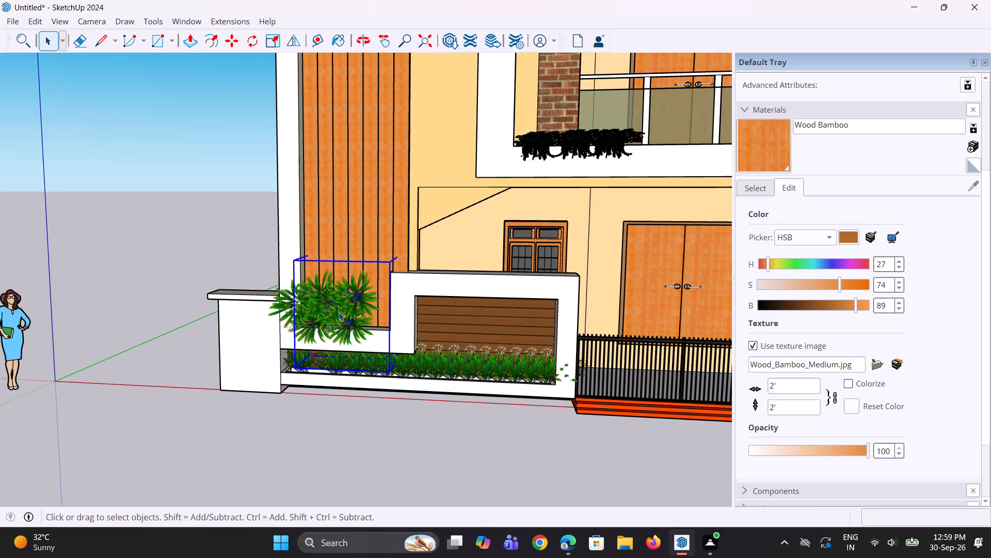
middle_click_drag(346, 315, 375, 314)
scroll(324, 313, "up", 3)
key("m")
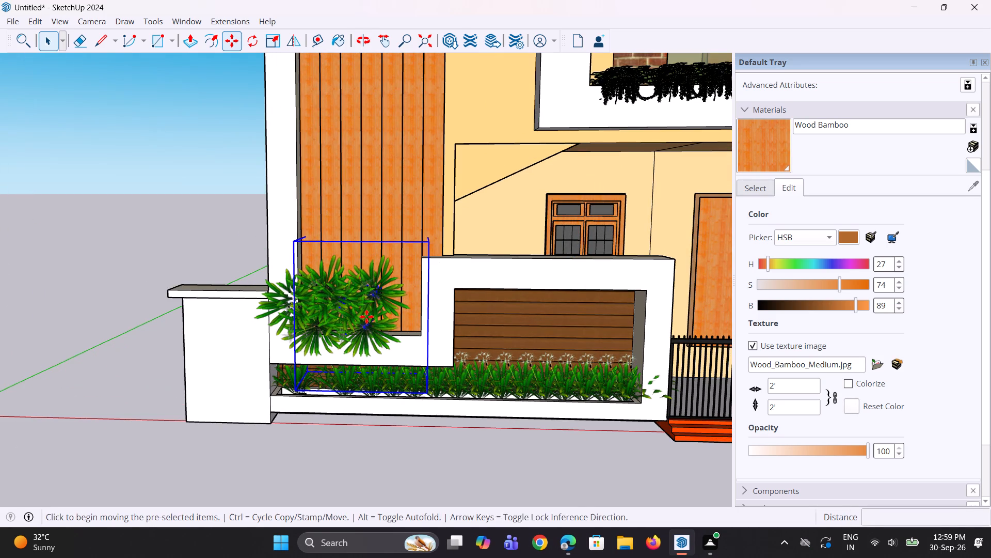
left_click(376, 311)
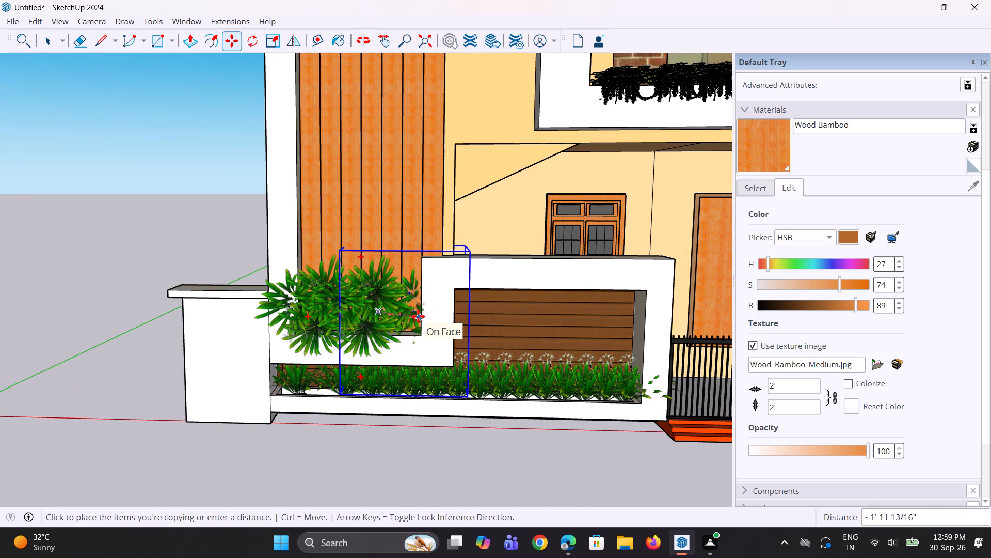
left_click(414, 317)
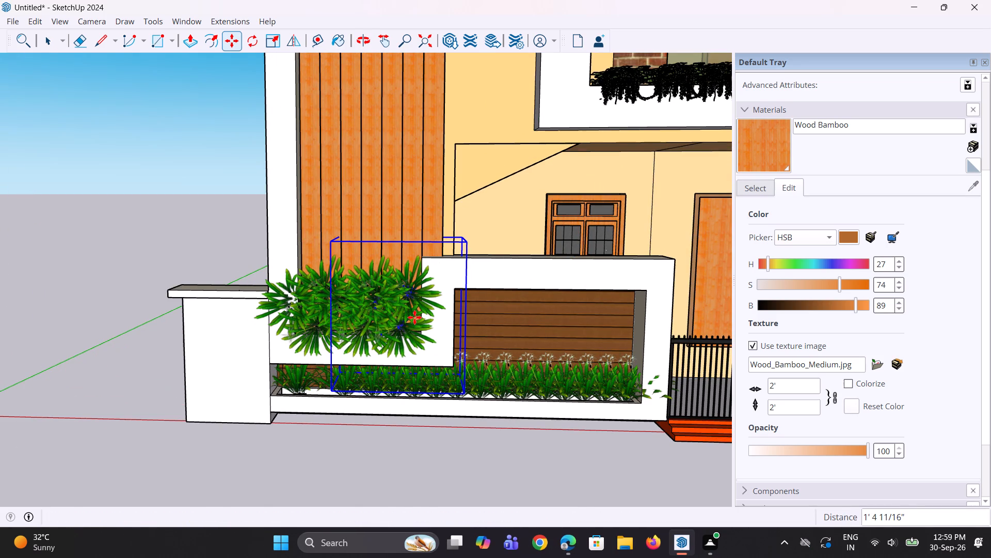
key("space")
key("space")
scroll(318, 337, "down", 9)
double_click(199, 244)
Examine the whole house front with its planted ledges from several distances and angles.
middle_click_drag(220, 345, 220, 315)
scroll(220, 315, "down", 3)
middle_click_drag(220, 320, 188, 308)
scroll(194, 307, "down", 4)
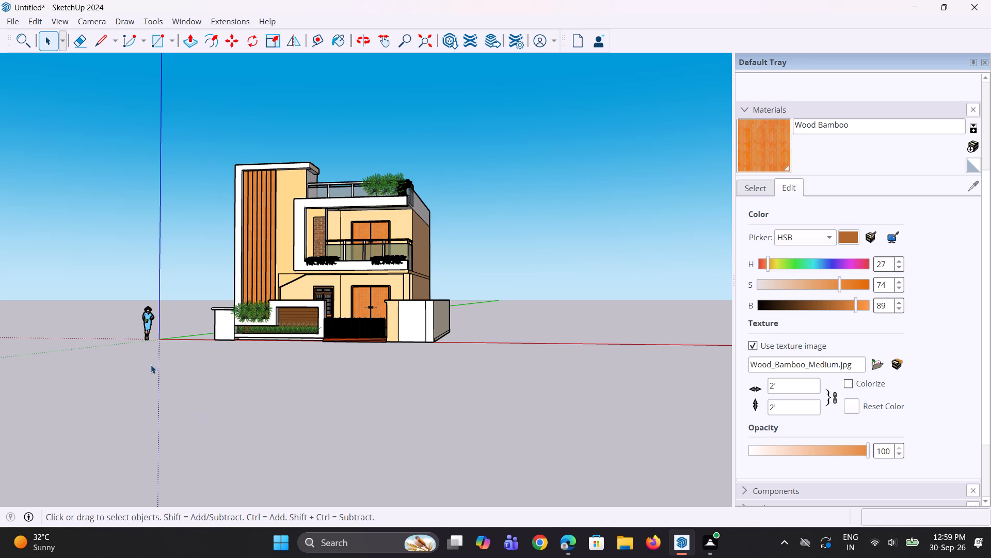
middle_click_drag(161, 353, 181, 364)
scroll(239, 290, "up", 1)
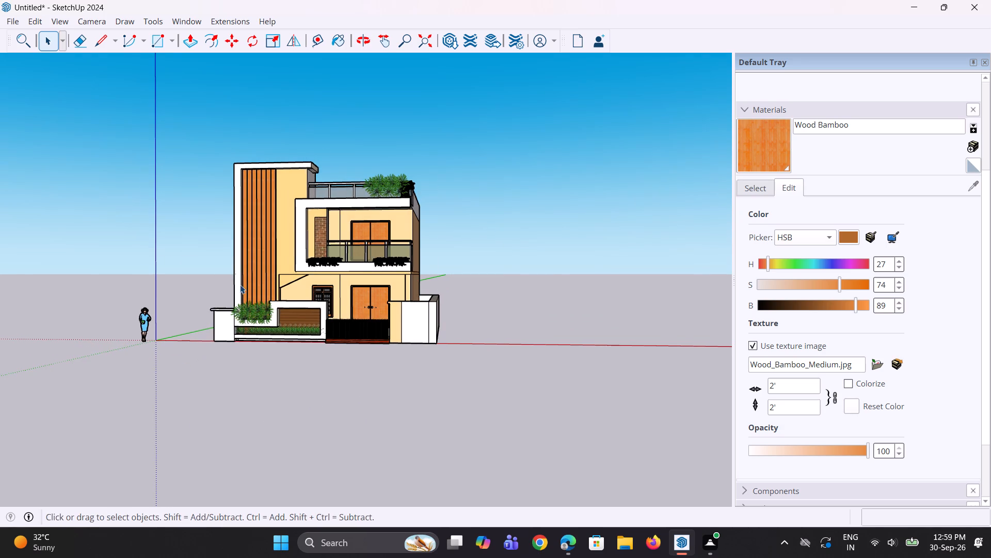
scroll(293, 307, "up", 1)
middle_click_drag(293, 316, 291, 346)
scroll(217, 321, "down", 4)
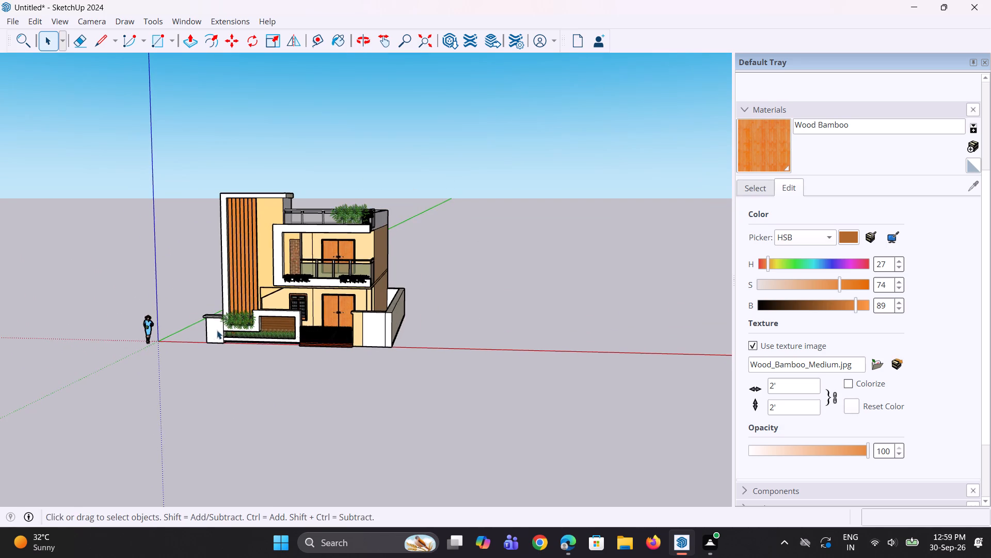
middle_click_drag(215, 333, 264, 344)
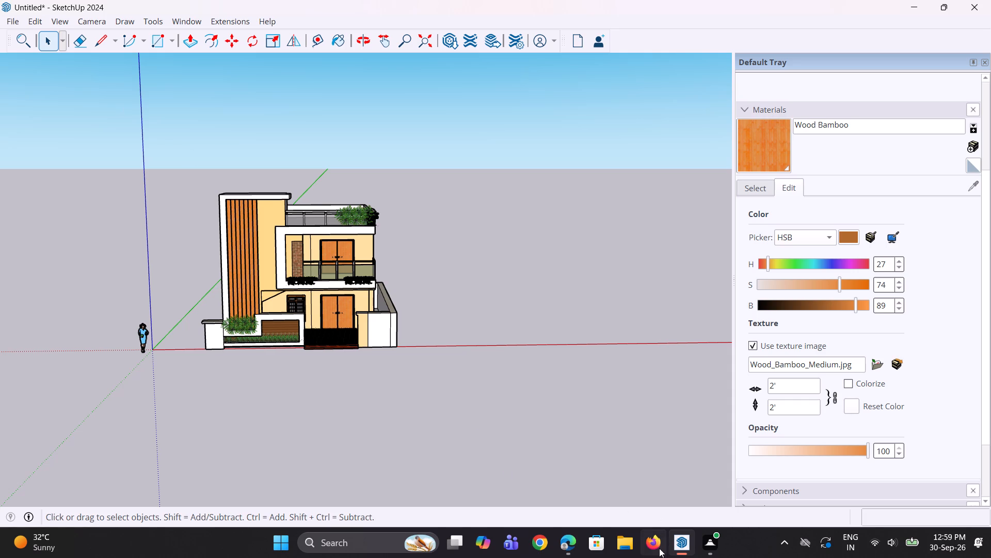
Switch to Chrome, search the web for 3D Warehouse and open its site.
left_click(537, 543)
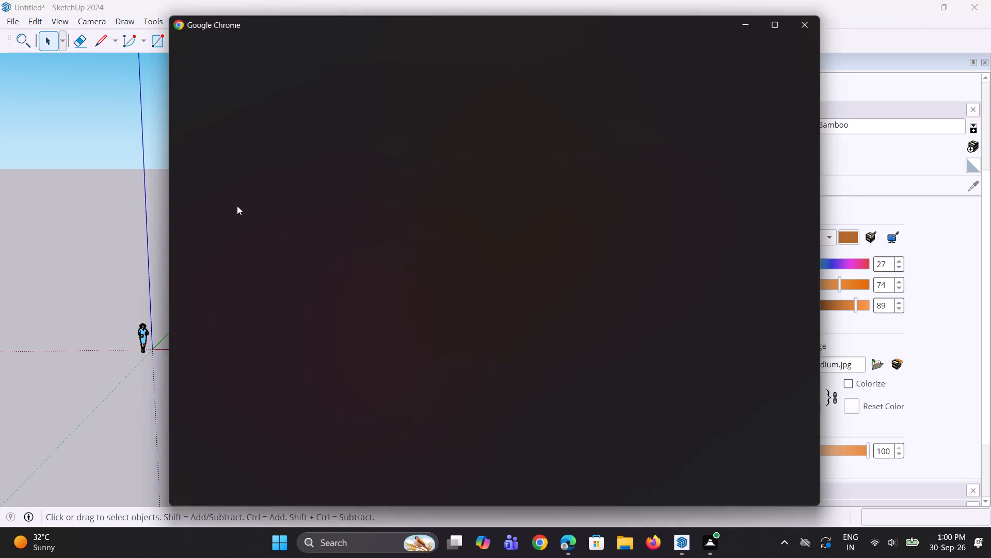
left_click(315, 269)
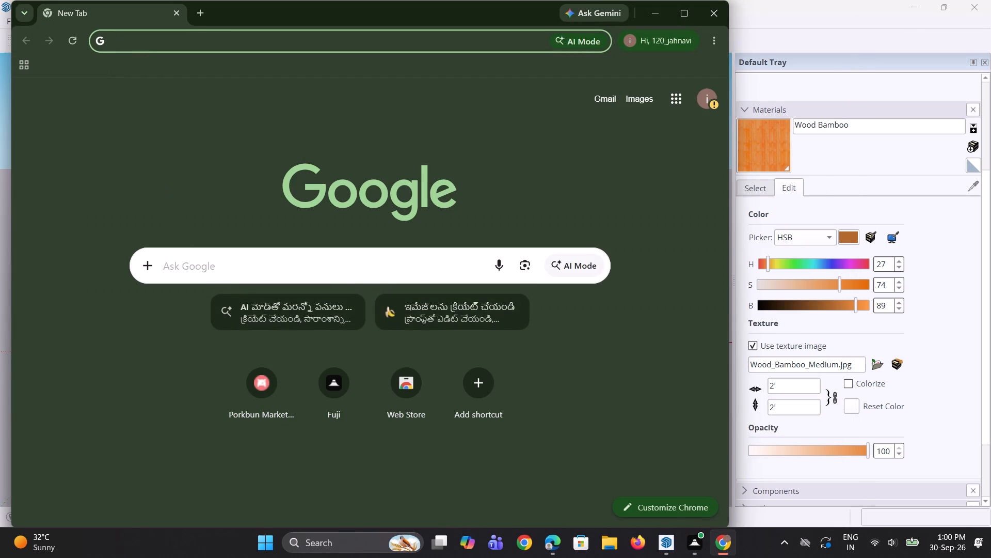
left_click(184, 258)
type("3dwear")
key("Down")
key("Return")
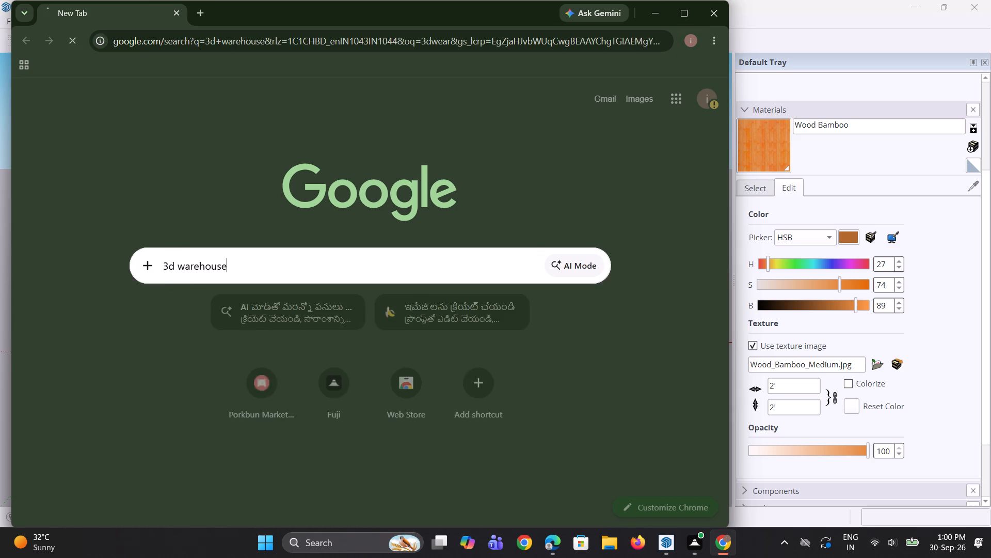
left_click(124, 198)
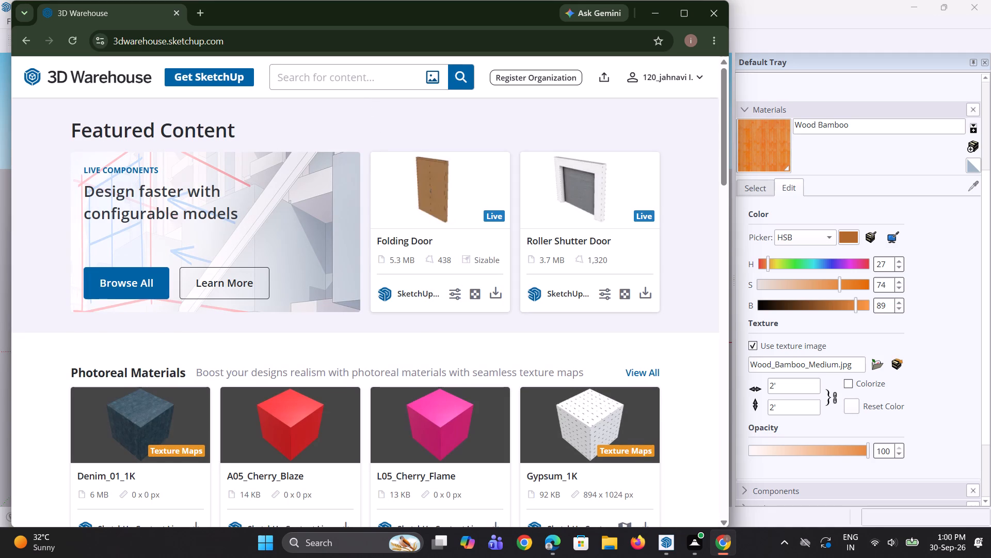
Search 3D Warehouse for "wal lights" and look through the models for a suitable exterior wall fixture.
left_click(368, 84)
type("wal l")
type("ights")
key("Return")
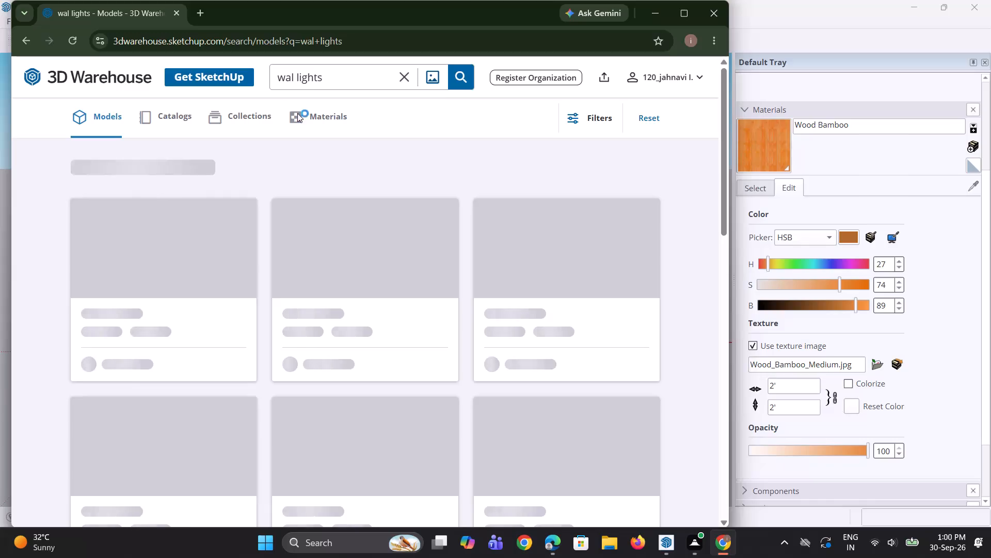
scroll(299, 253, "down", 2)
scroll(299, 232, "up", 1)
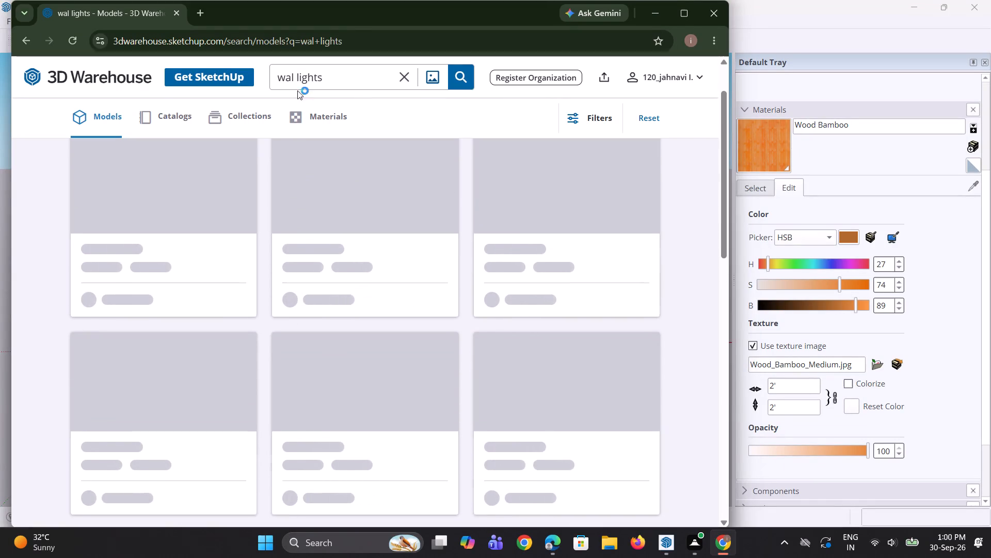
scroll(299, 212, "down", 3)
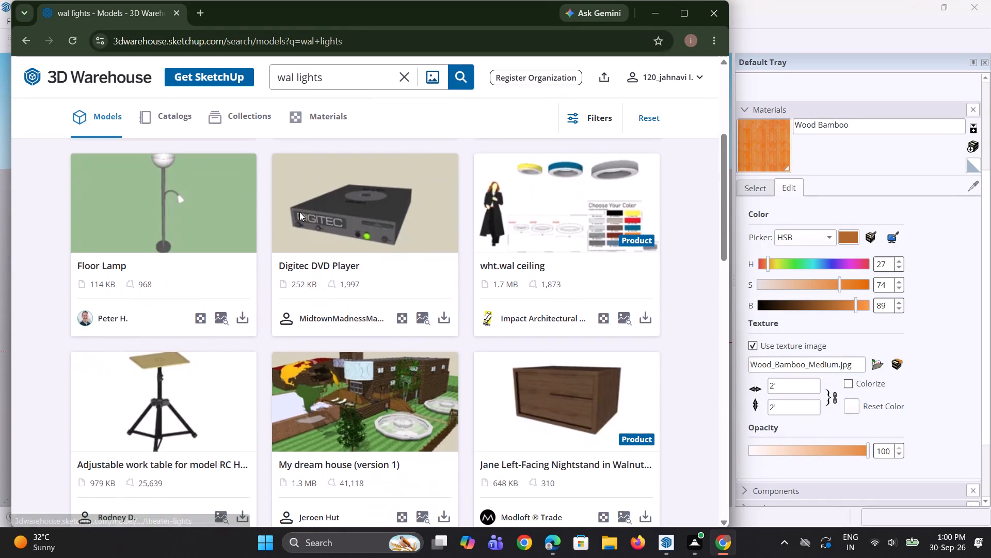
scroll(300, 219, "down", 3)
scroll(326, 283, "down", 3)
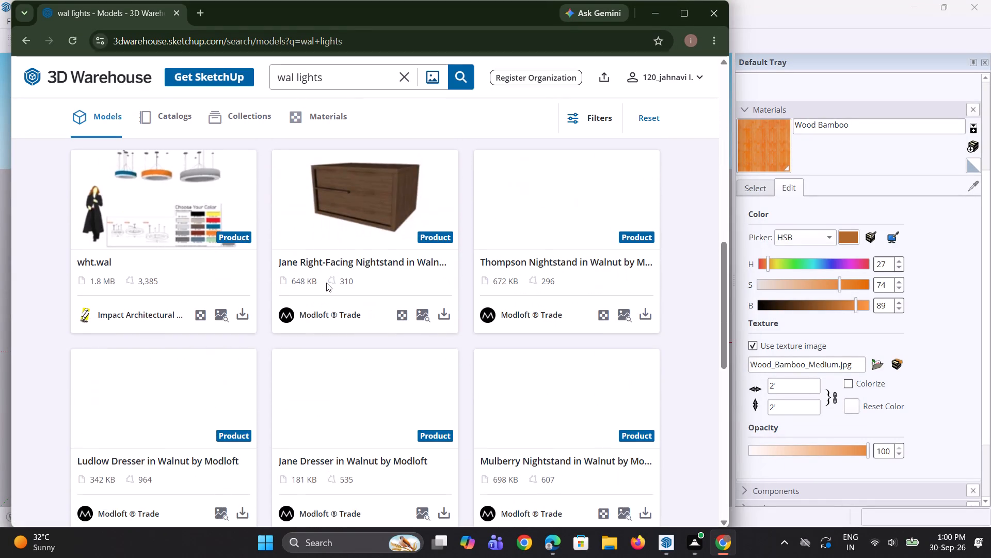
scroll(326, 283, "down", 8)
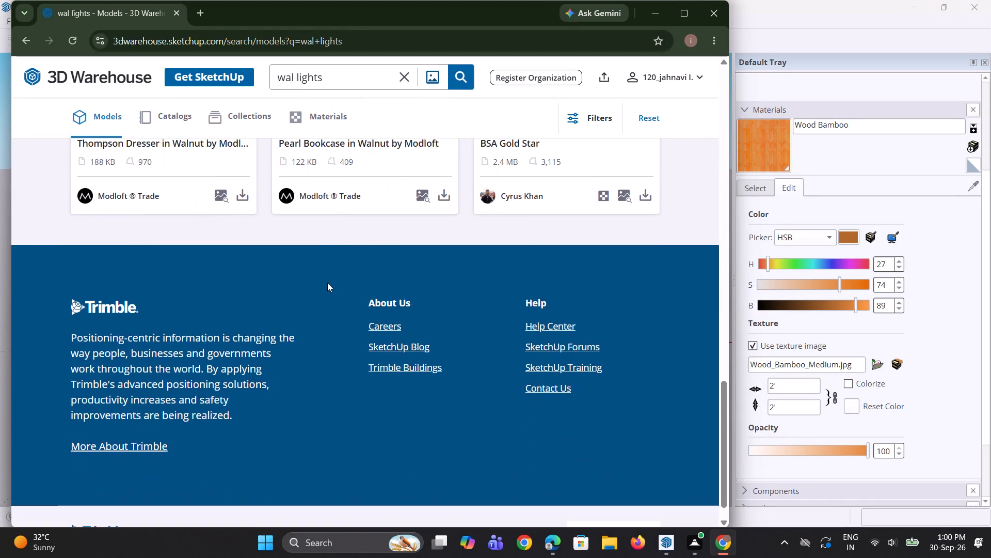
scroll(327, 283, "up", 4)
scroll(329, 234, "up", 7)
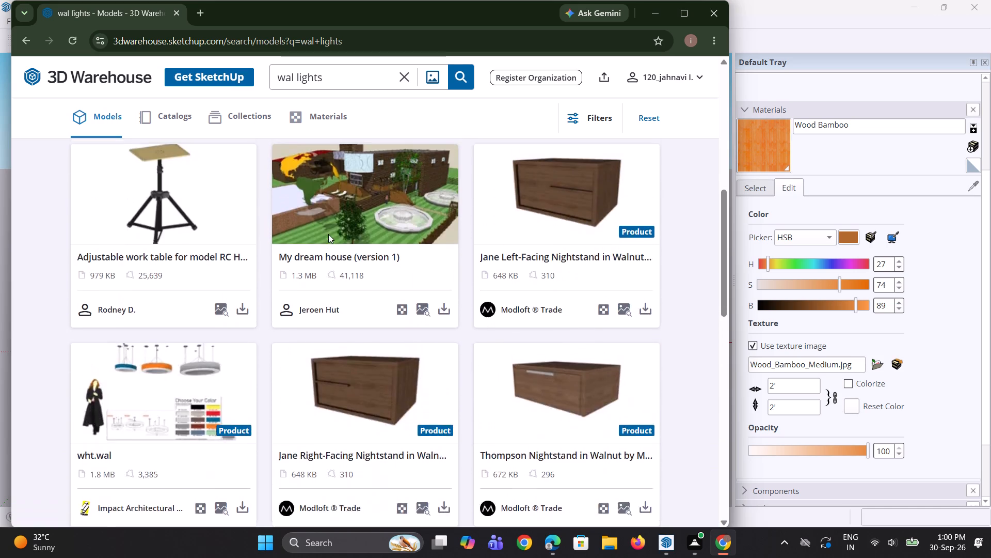
scroll(328, 234, "up", 7)
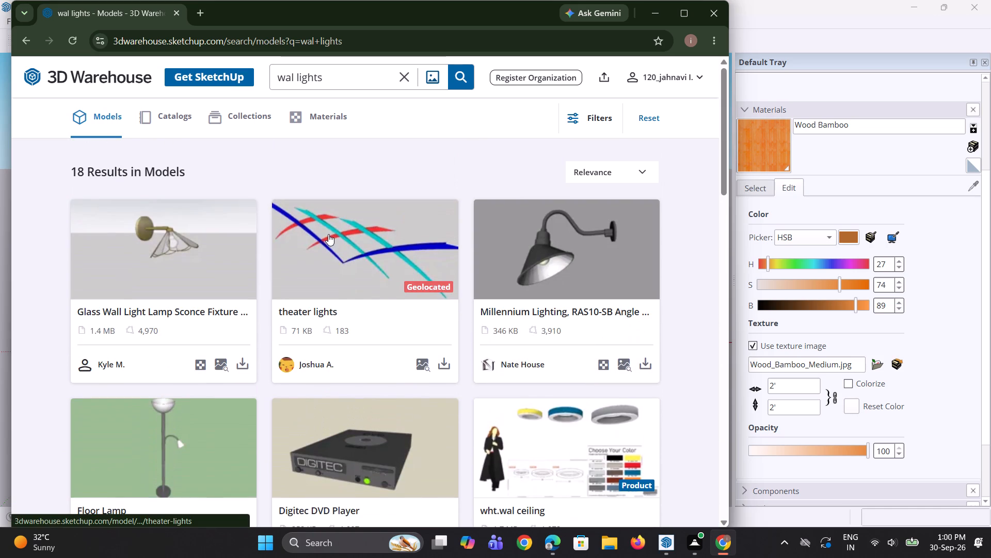
scroll(328, 234, "up", 2)
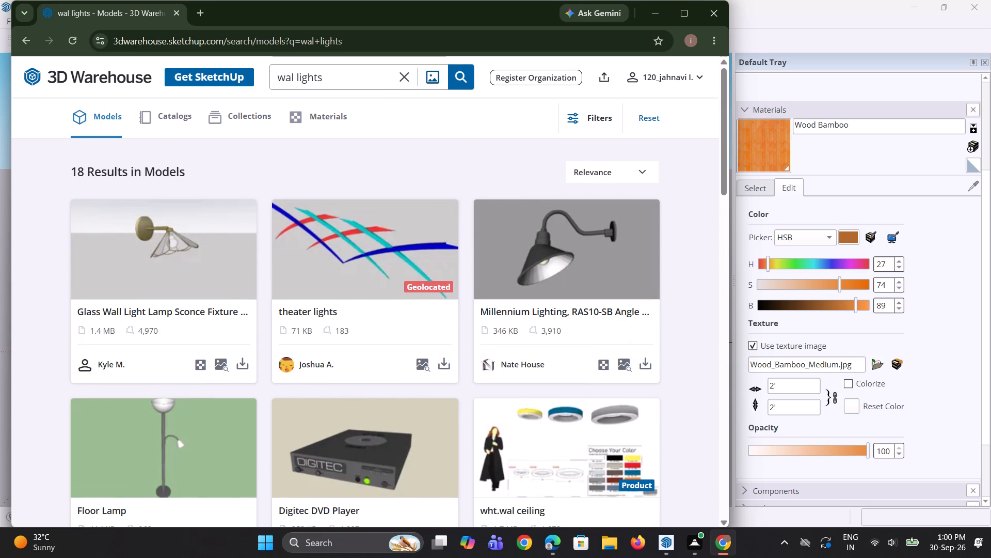
Correct the search to "wall lights" and look through the models for an exterior wall fixture.
left_click(296, 79)
key("BackSpace")
key("l")
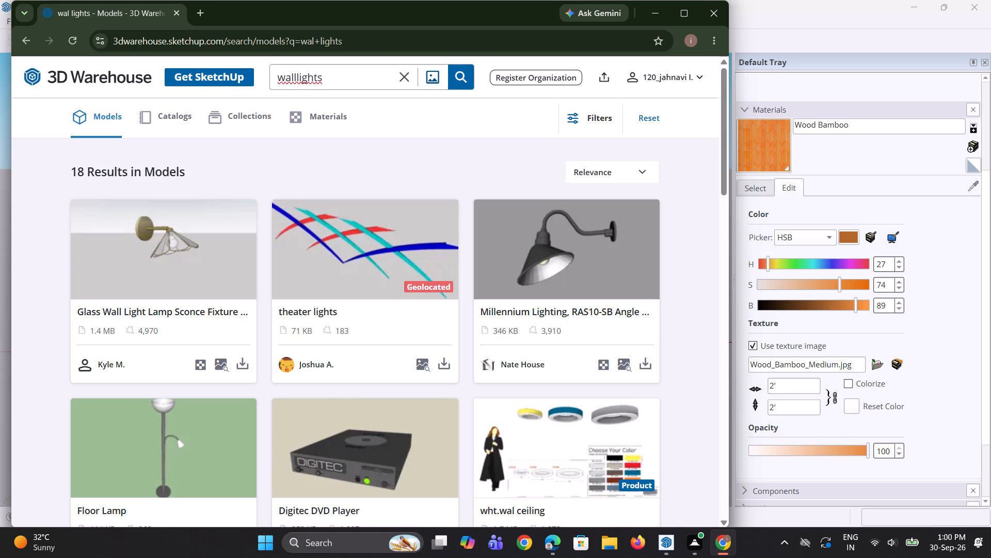
key("space")
key("Return")
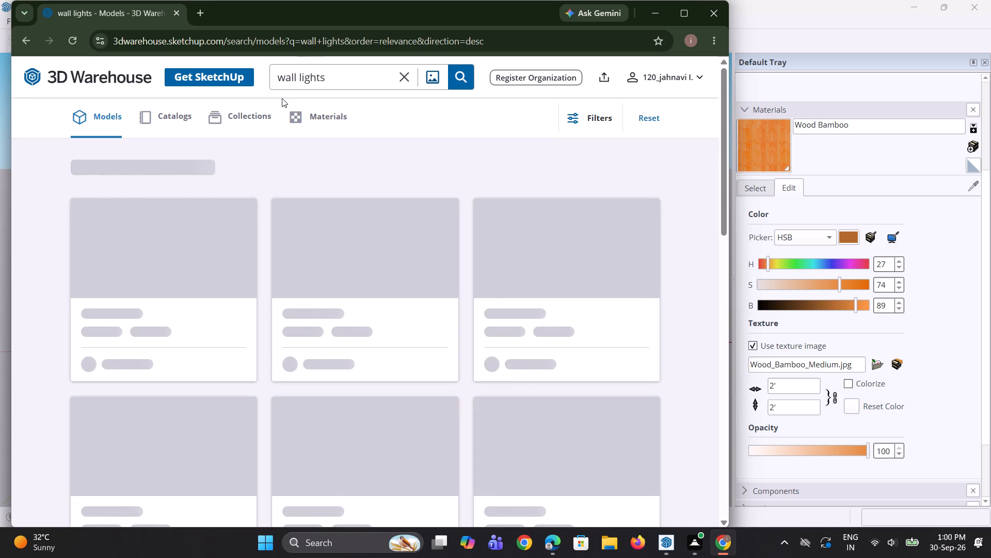
scroll(362, 150, "down", 3)
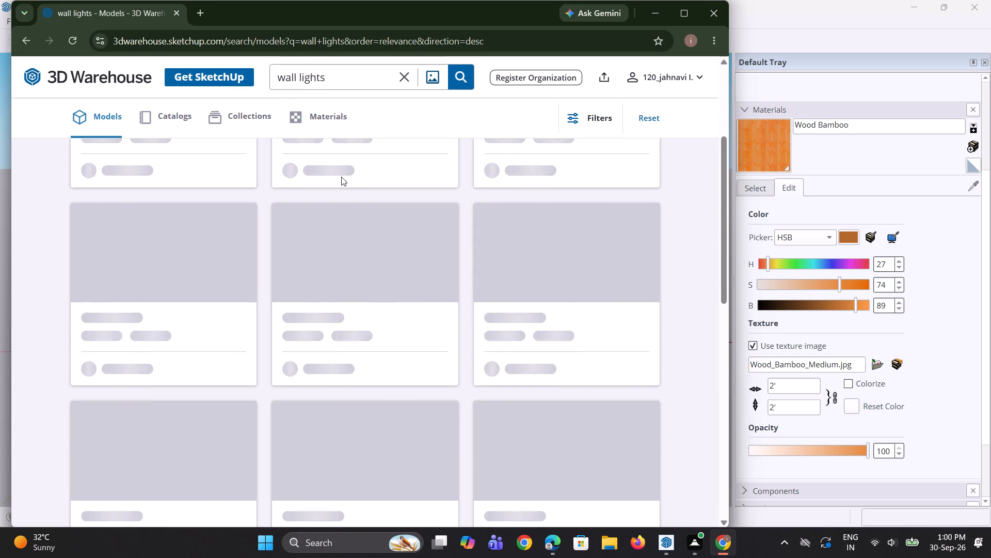
scroll(373, 259, "up", 1)
scroll(374, 259, "down", 2)
scroll(374, 260, "up", 2)
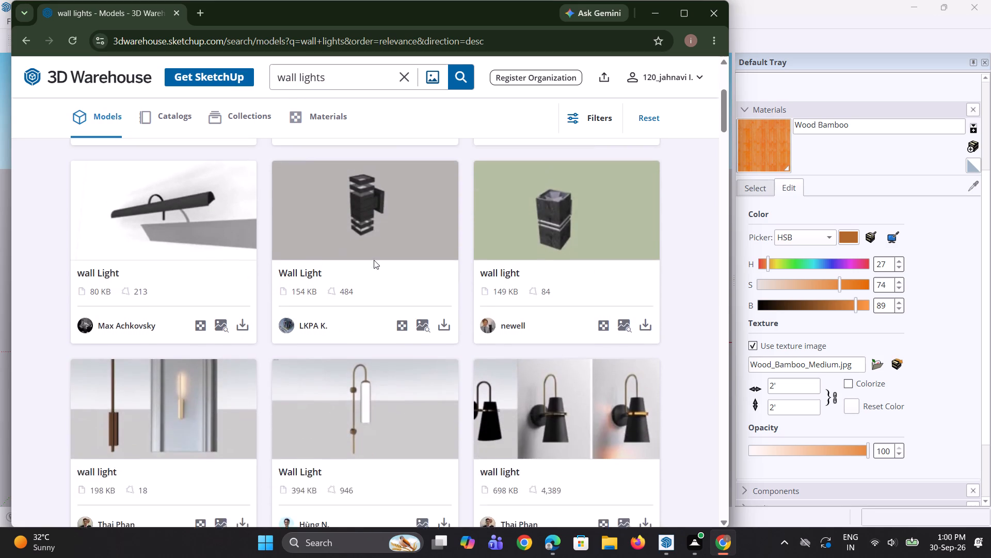
scroll(374, 260, "up", 5)
scroll(387, 266, "down", 1)
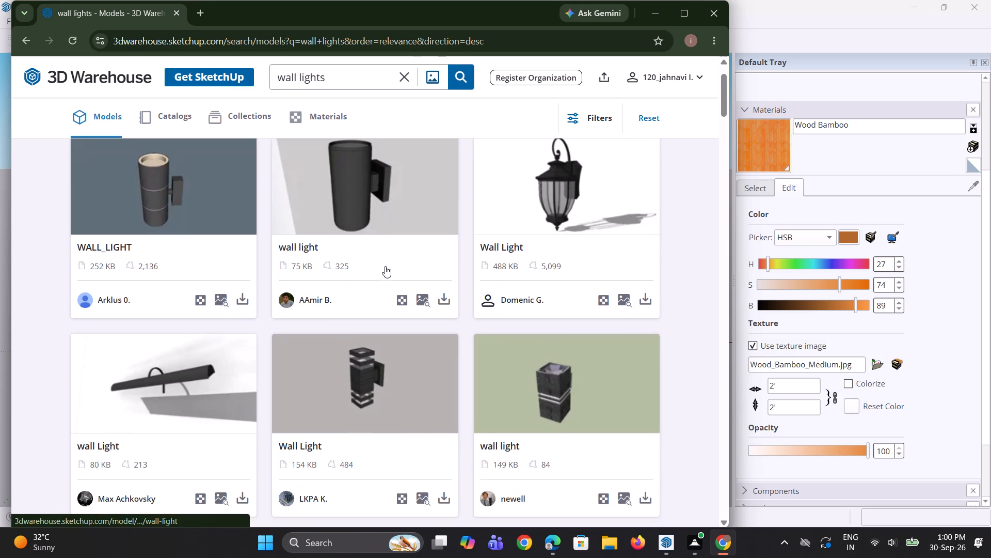
Download the cylindrical WALL_LIGHT model as a SketchUp file.
left_click(240, 303)
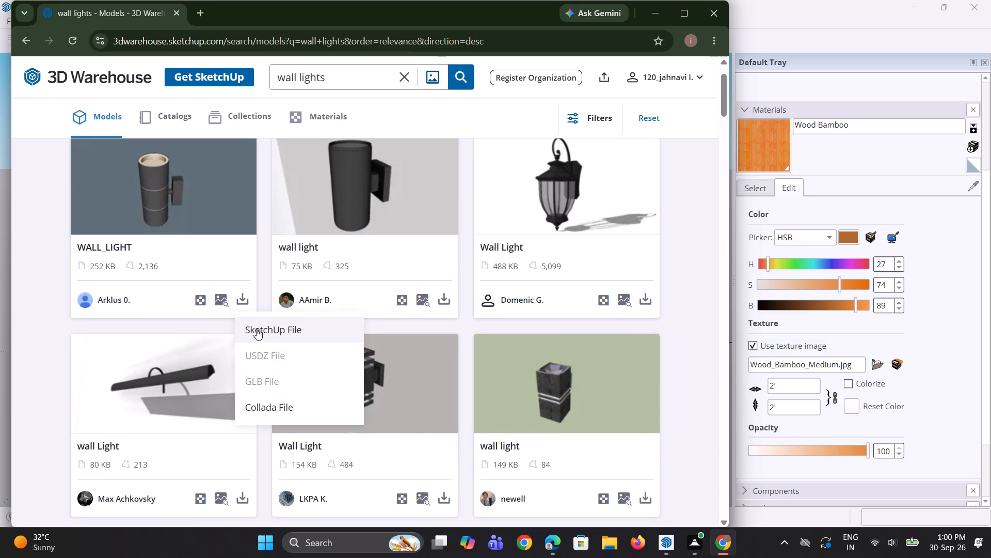
left_click(259, 330)
scroll(270, 326, "down", 2)
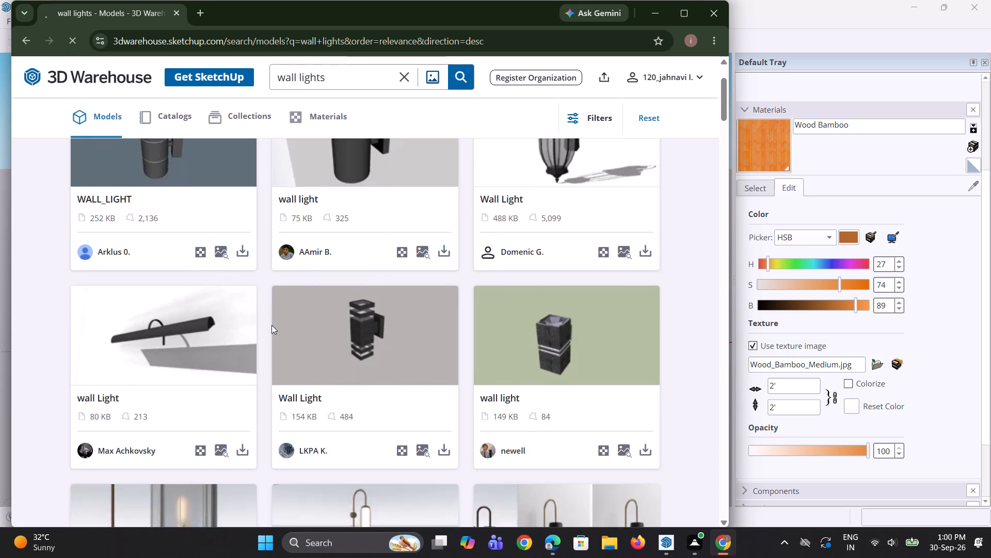
scroll(274, 323, "down", 3)
middle_click_drag(278, 318, 295, 315)
scroll(296, 328, "down", 5)
scroll(296, 331, "up", 6)
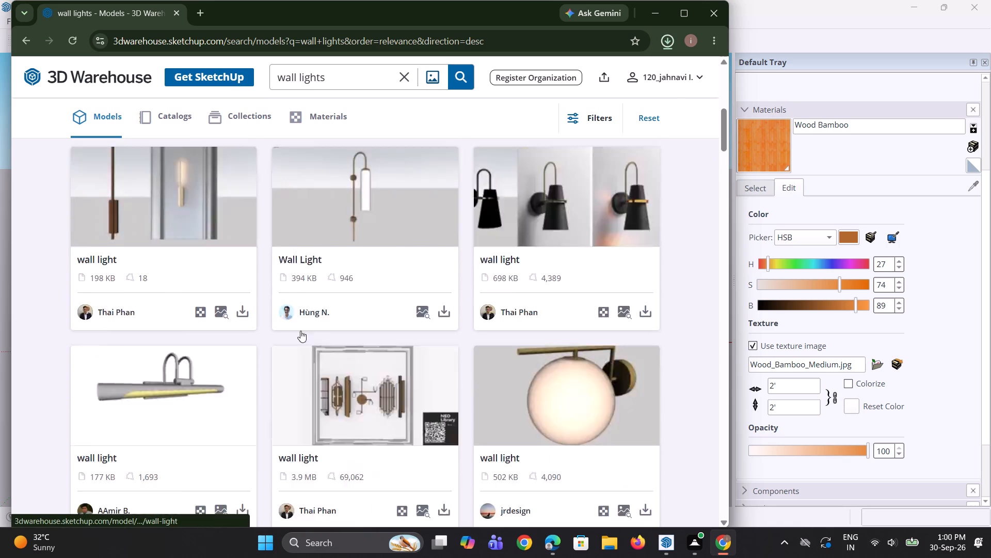
scroll(300, 331, "up", 6)
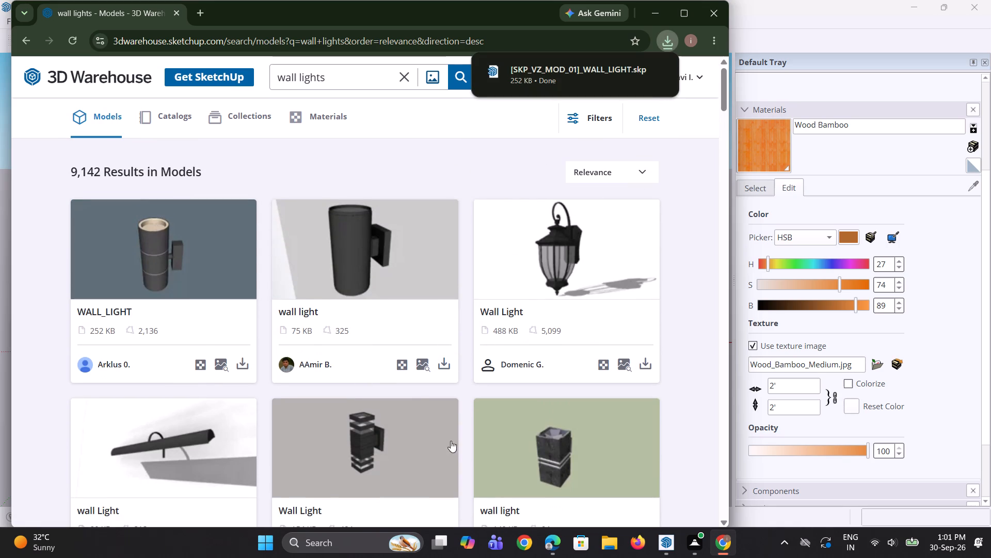
Switch back to SketchUp, import the downloaded WALL_LIGHT file and place it in the open space beside the upper balcony.
left_click(667, 542)
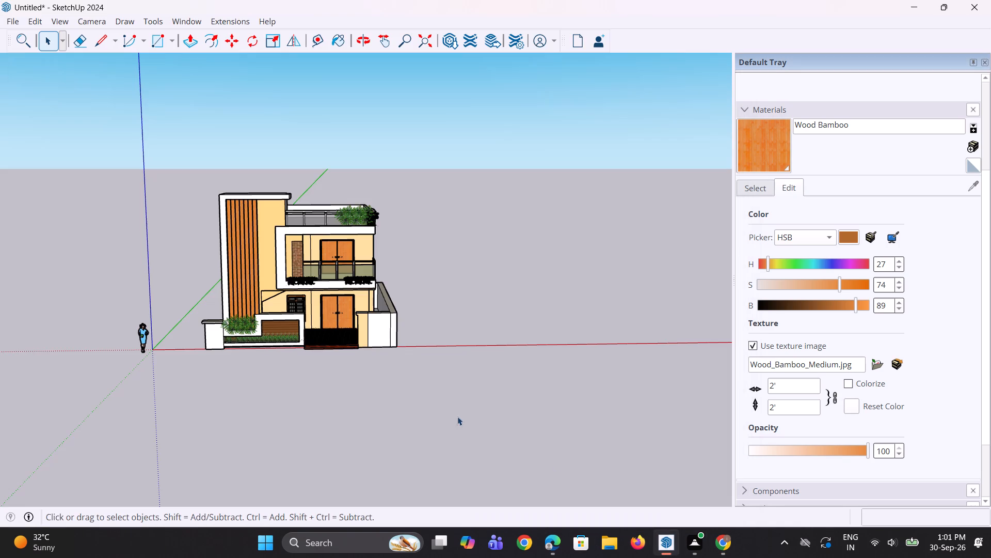
left_click(15, 18)
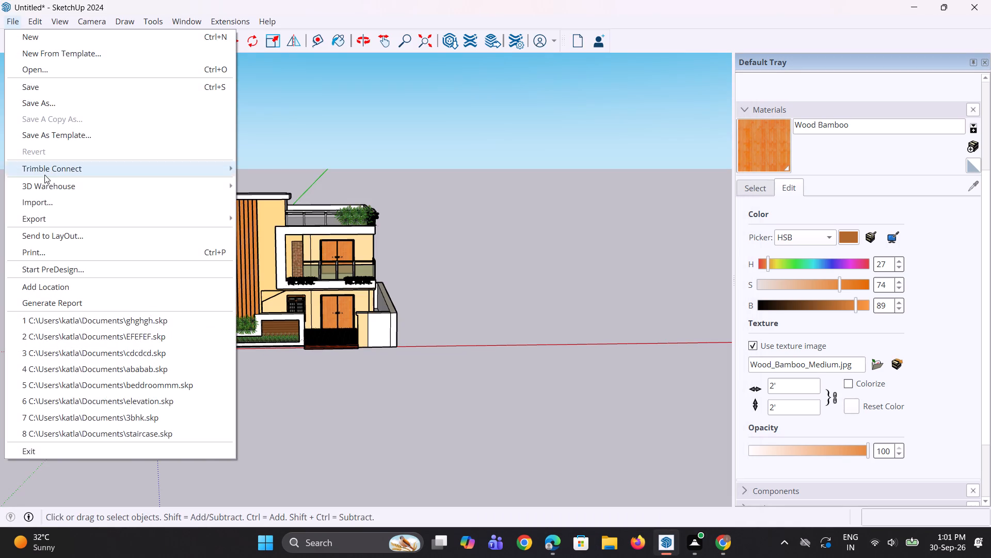
left_click(44, 205)
left_click(149, 147)
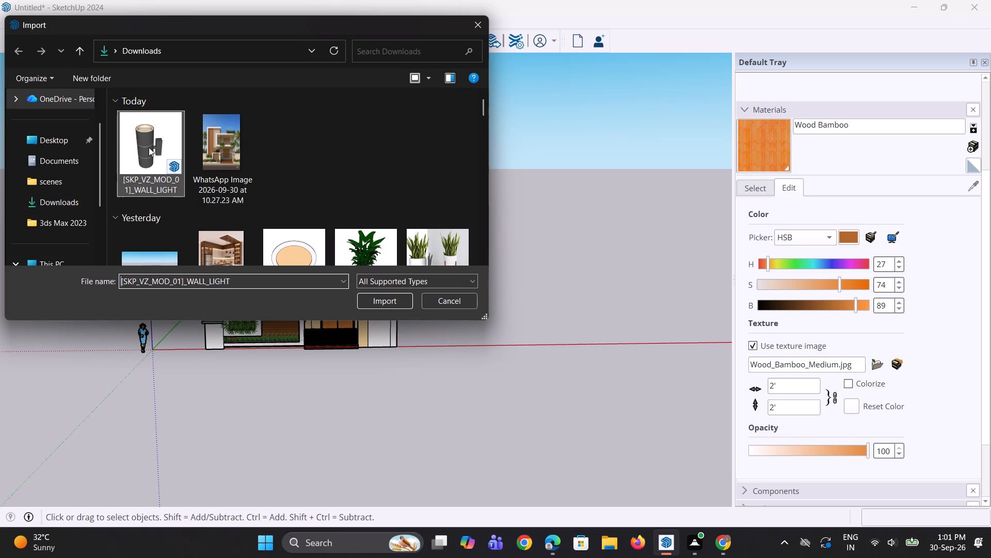
left_click(390, 298)
scroll(381, 234, "up", 3)
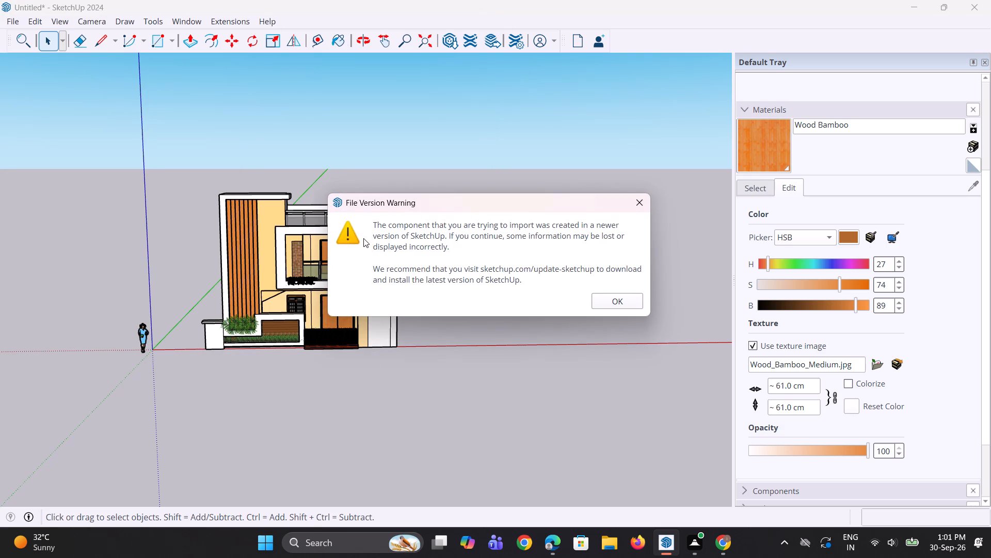
left_click(615, 307)
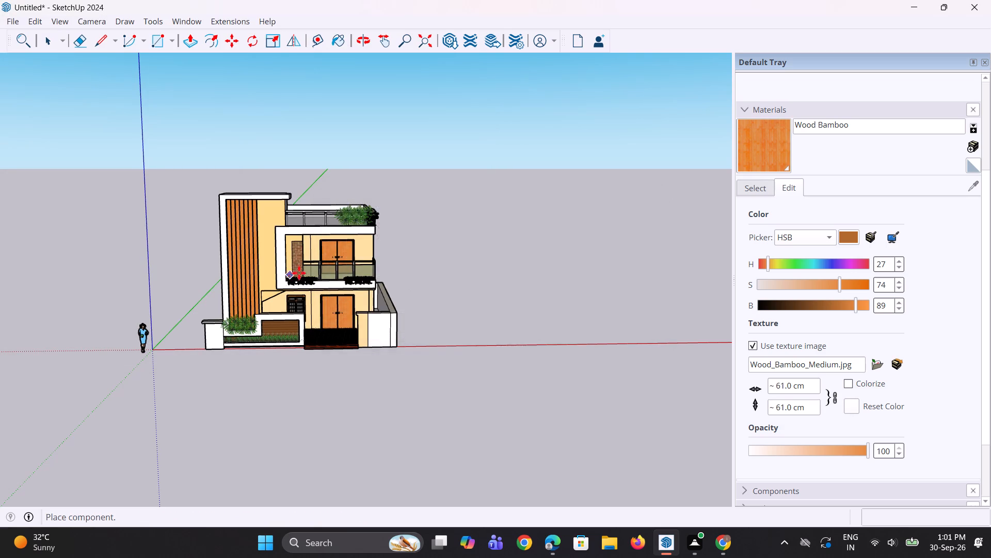
scroll(350, 266, "up", 11)
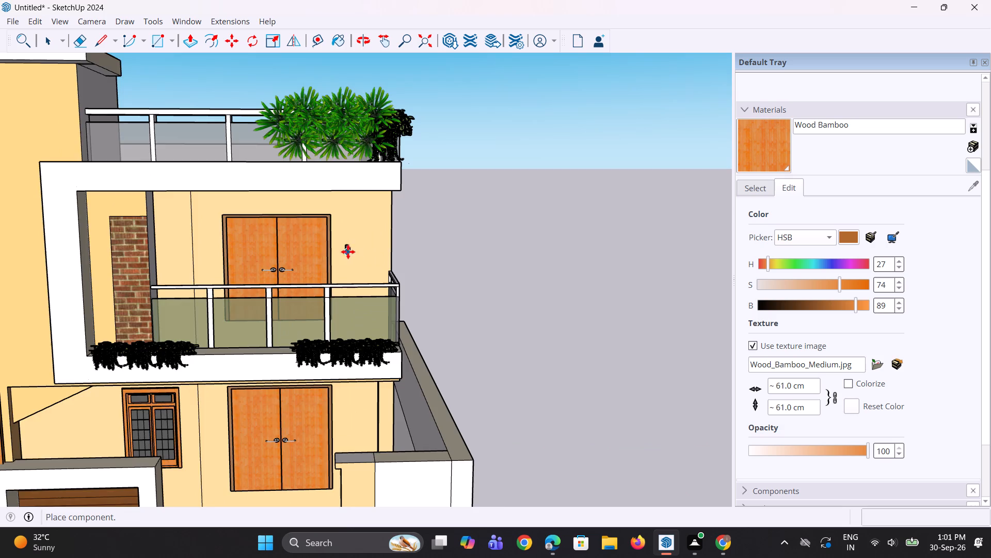
scroll(356, 251, "up", 13)
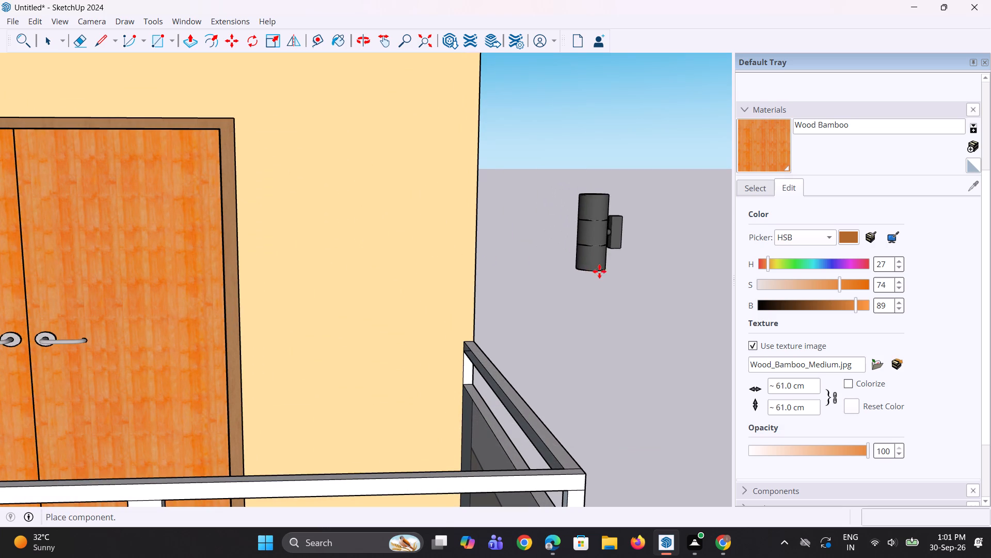
left_click(599, 271)
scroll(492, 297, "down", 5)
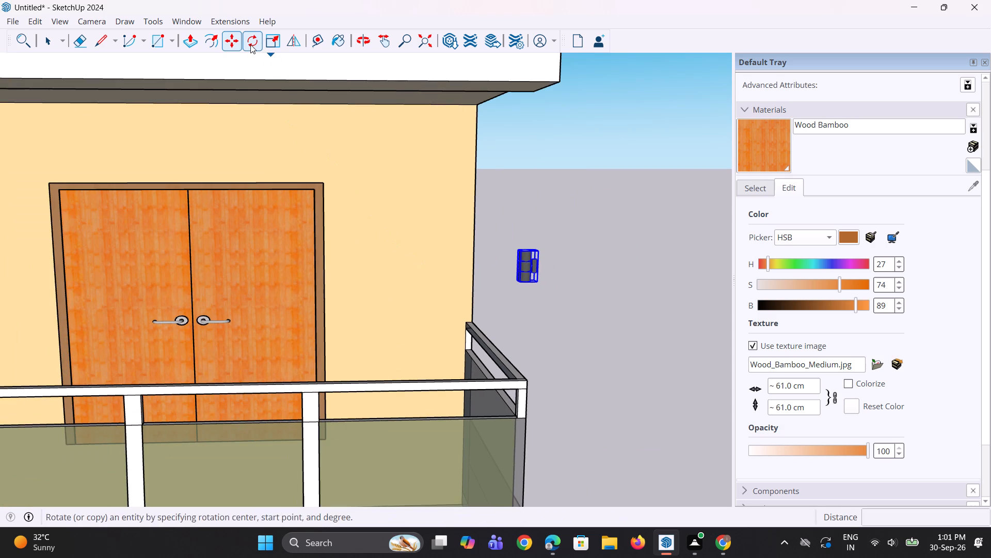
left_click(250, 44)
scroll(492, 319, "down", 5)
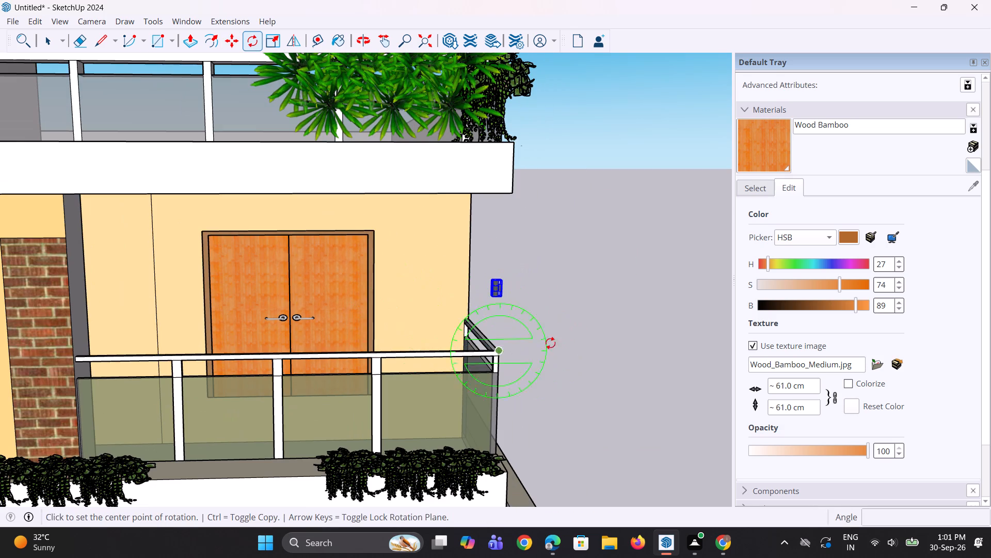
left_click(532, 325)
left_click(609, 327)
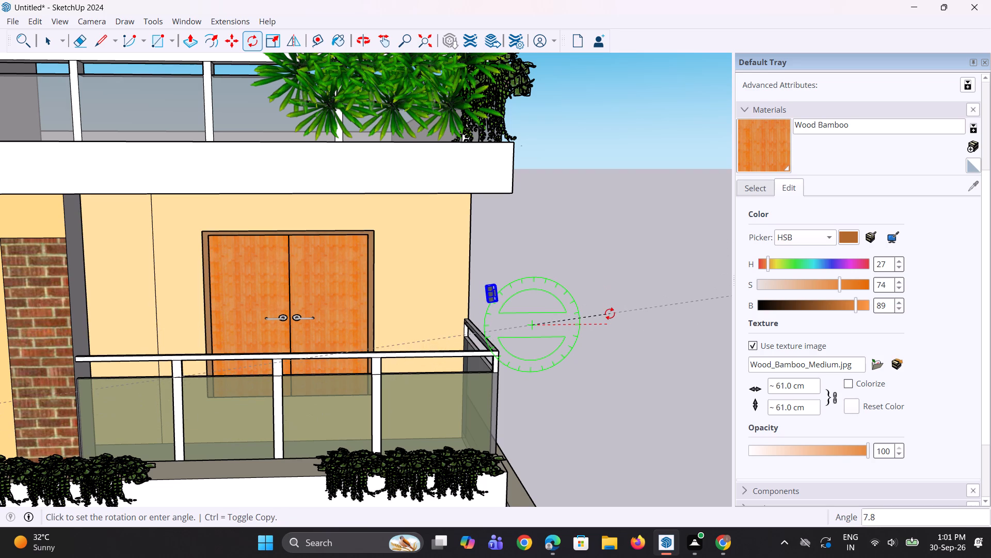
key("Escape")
Move the wall light about 13' 1 11/16" away from the balcony into the open space beside the house.
scroll(476, 334, "down", 5)
key("m")
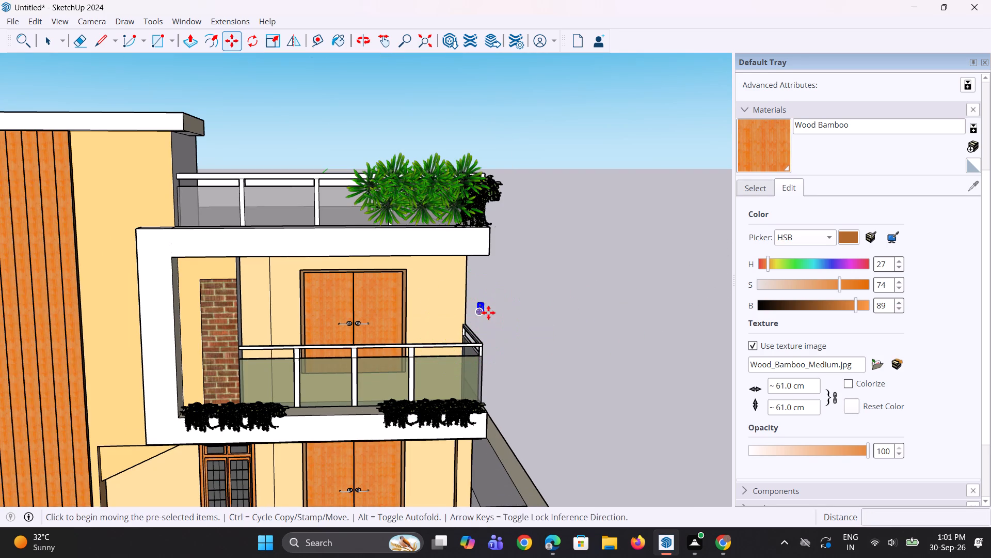
left_click(485, 314)
left_click(663, 425)
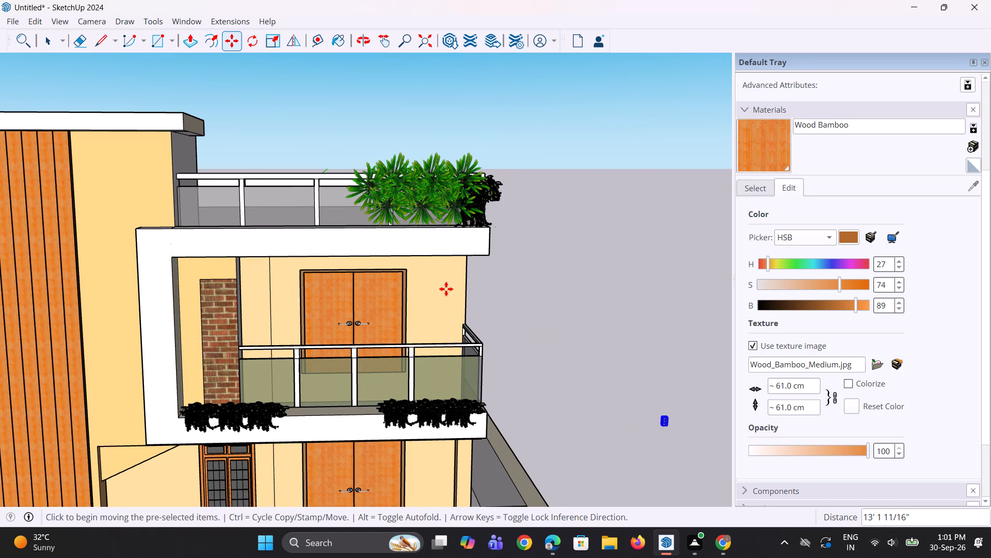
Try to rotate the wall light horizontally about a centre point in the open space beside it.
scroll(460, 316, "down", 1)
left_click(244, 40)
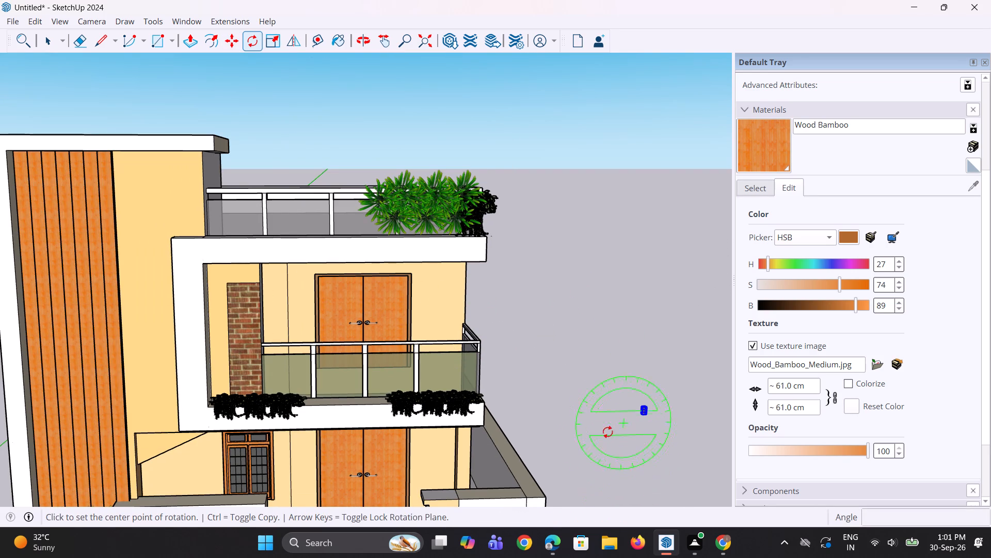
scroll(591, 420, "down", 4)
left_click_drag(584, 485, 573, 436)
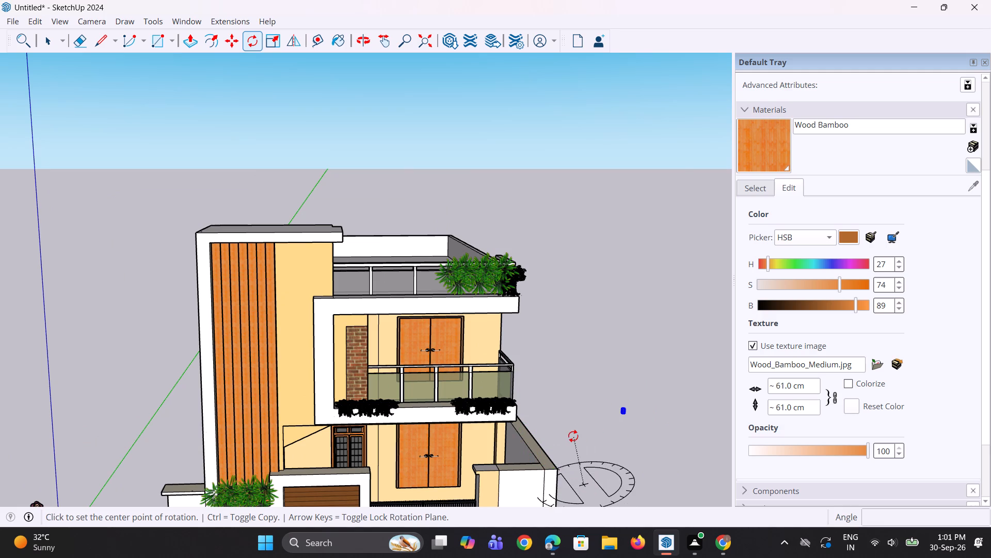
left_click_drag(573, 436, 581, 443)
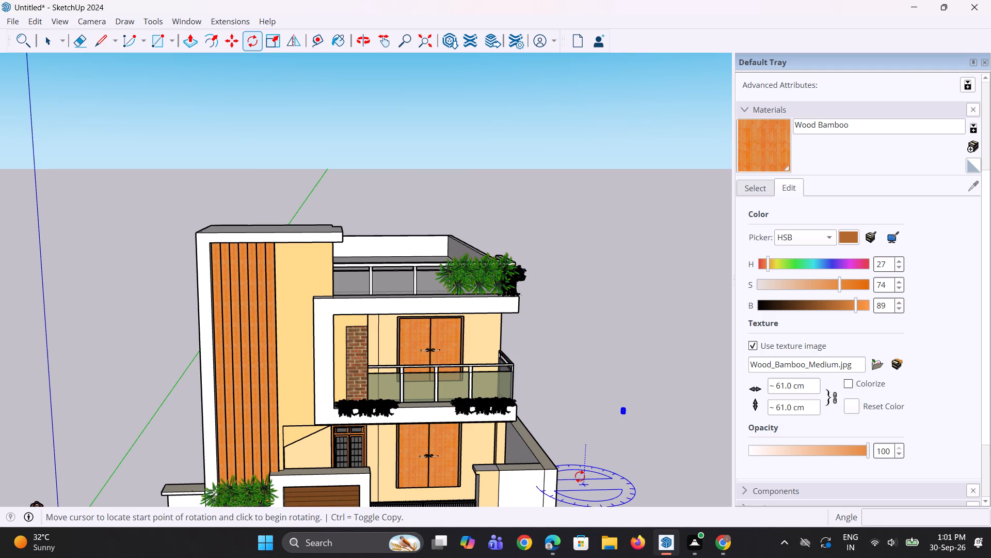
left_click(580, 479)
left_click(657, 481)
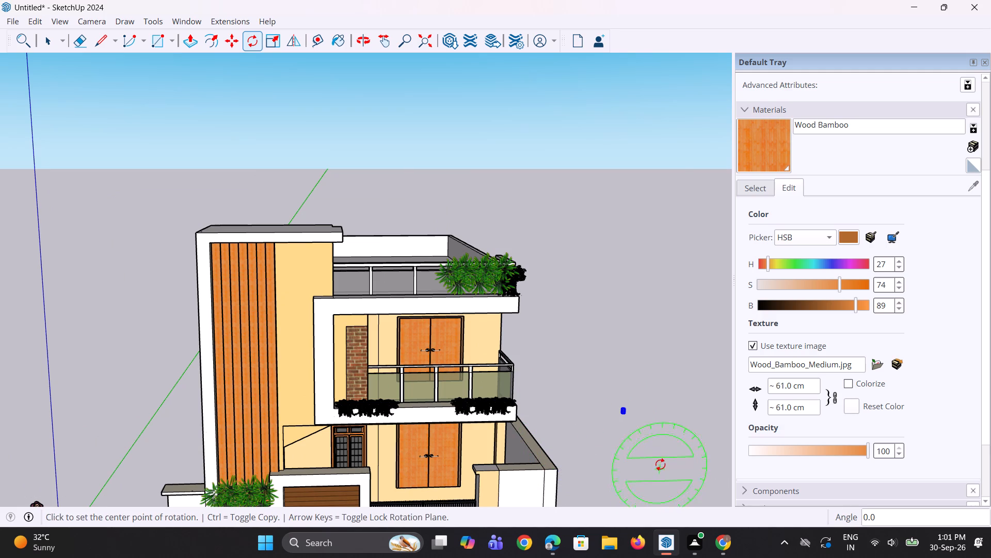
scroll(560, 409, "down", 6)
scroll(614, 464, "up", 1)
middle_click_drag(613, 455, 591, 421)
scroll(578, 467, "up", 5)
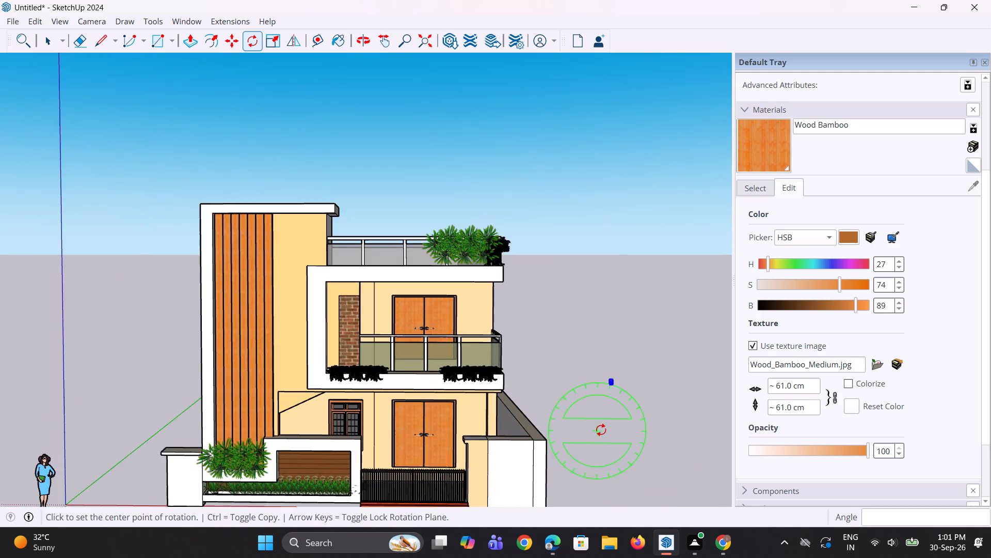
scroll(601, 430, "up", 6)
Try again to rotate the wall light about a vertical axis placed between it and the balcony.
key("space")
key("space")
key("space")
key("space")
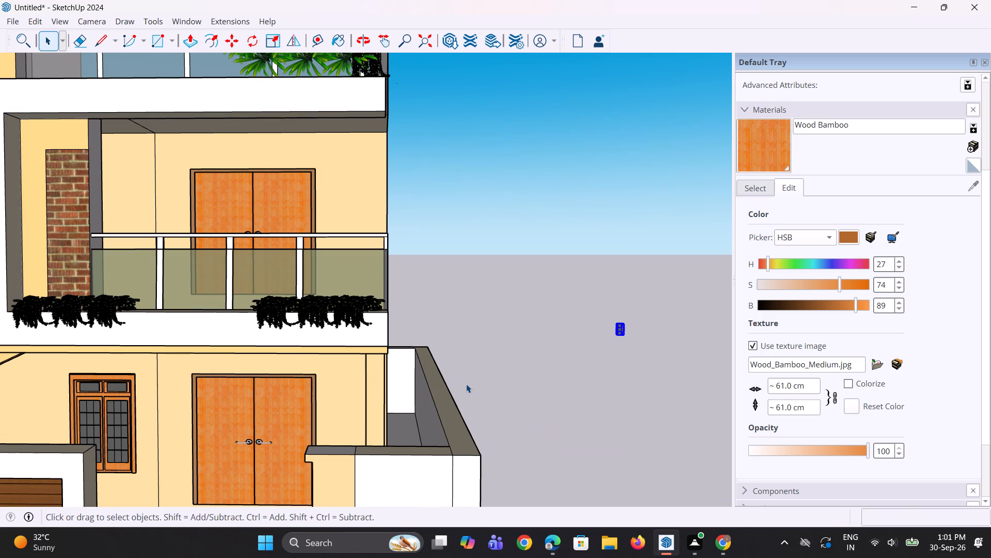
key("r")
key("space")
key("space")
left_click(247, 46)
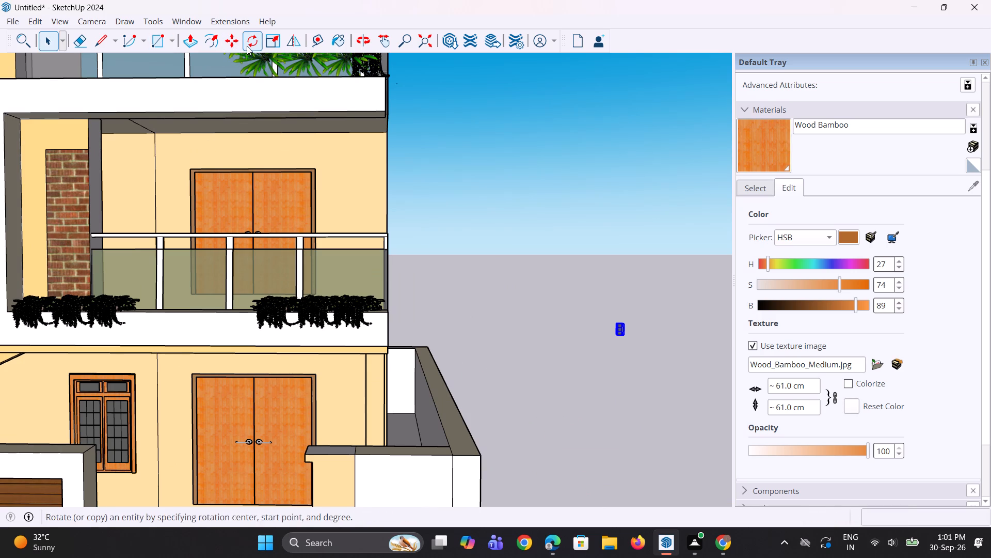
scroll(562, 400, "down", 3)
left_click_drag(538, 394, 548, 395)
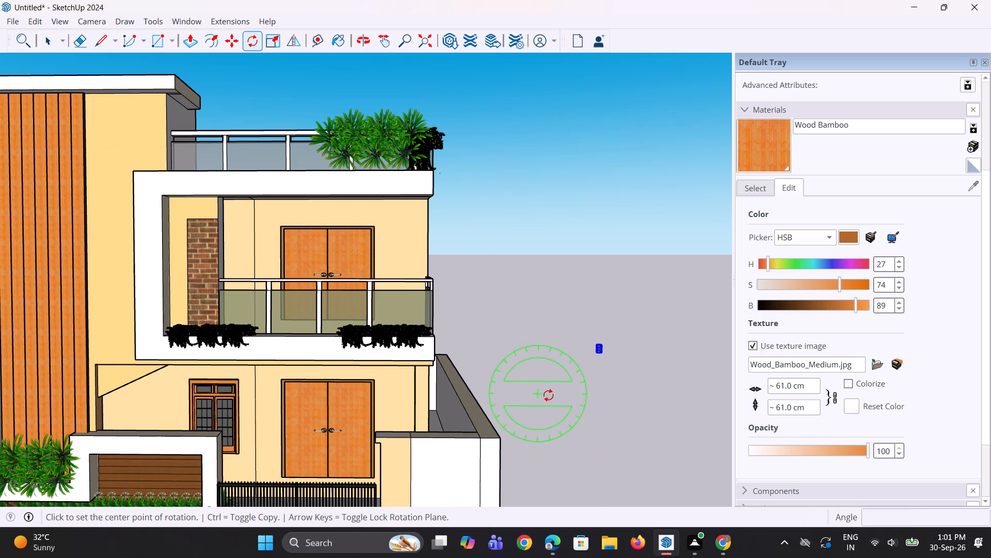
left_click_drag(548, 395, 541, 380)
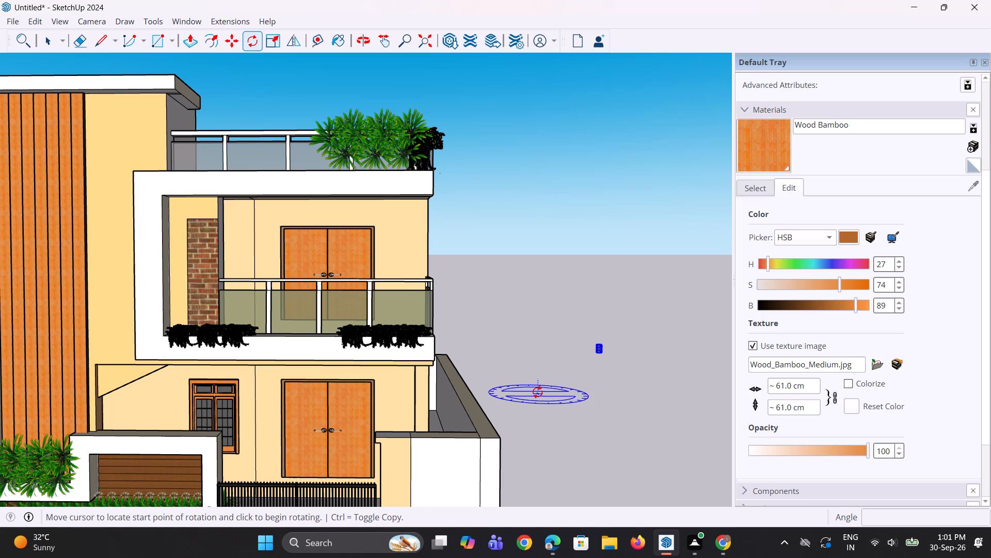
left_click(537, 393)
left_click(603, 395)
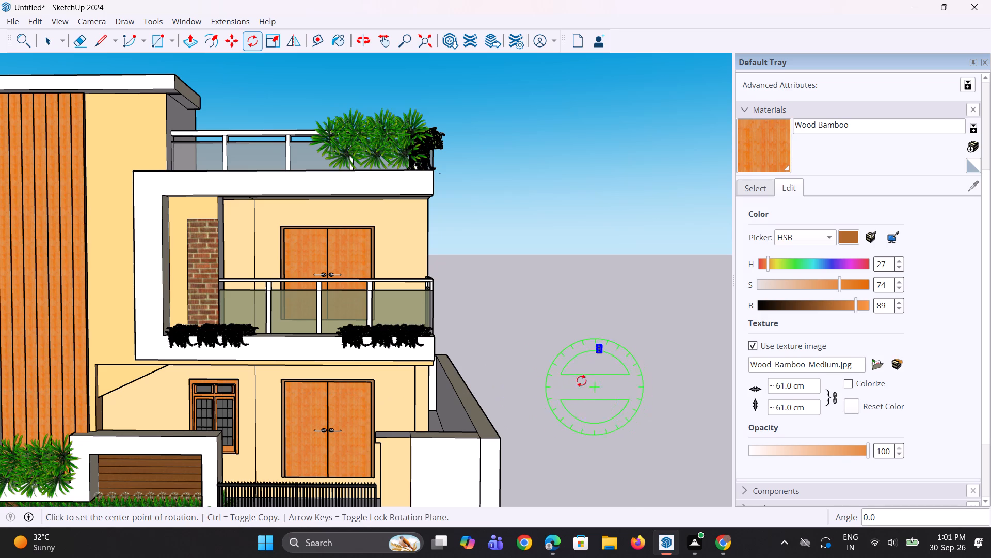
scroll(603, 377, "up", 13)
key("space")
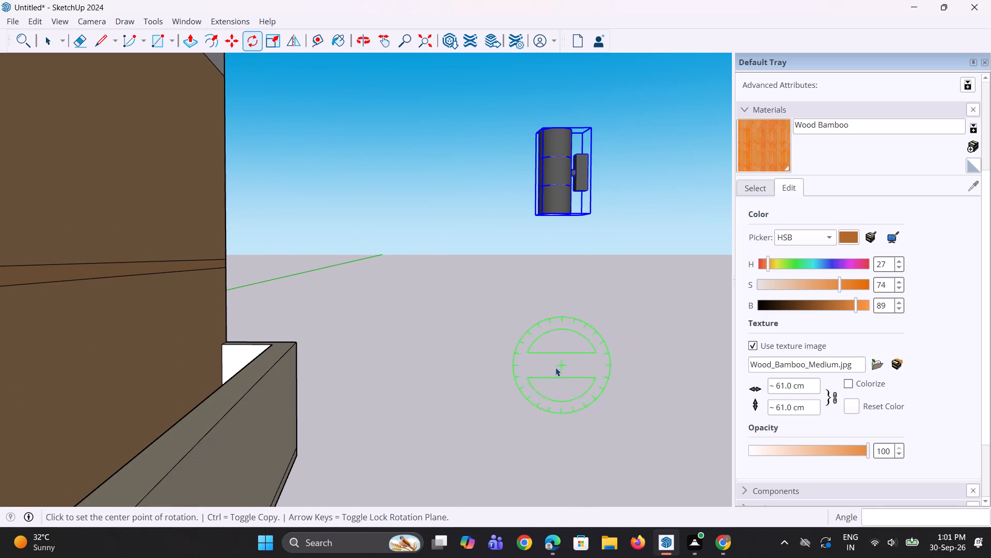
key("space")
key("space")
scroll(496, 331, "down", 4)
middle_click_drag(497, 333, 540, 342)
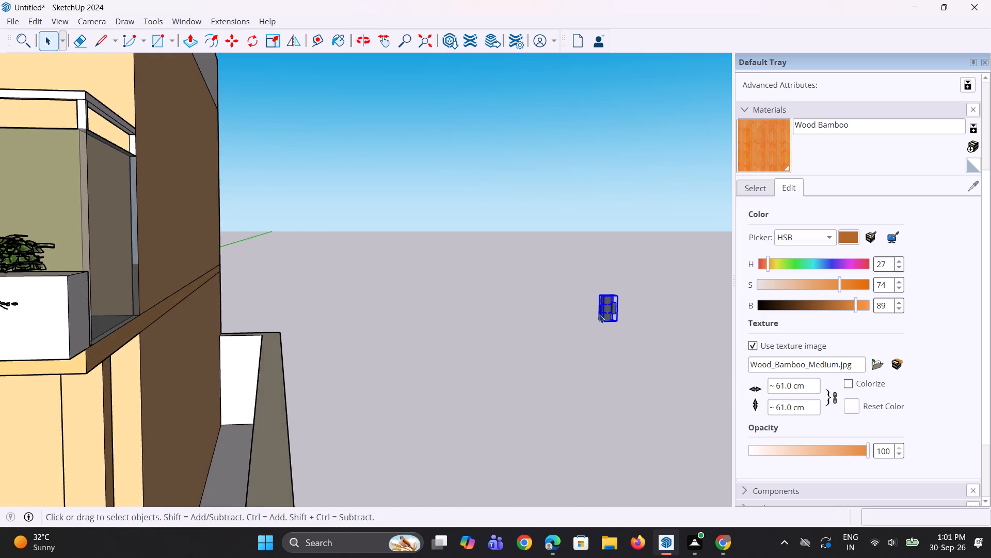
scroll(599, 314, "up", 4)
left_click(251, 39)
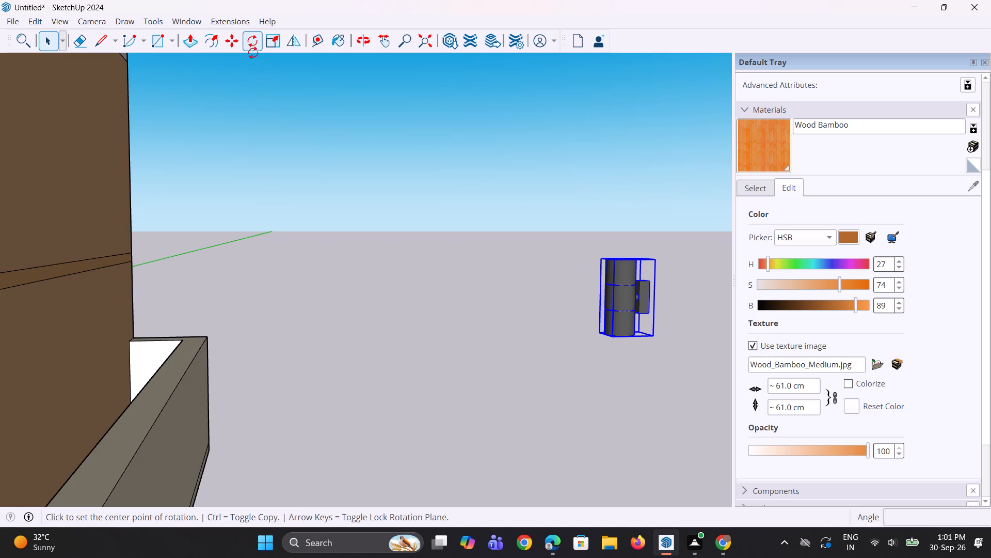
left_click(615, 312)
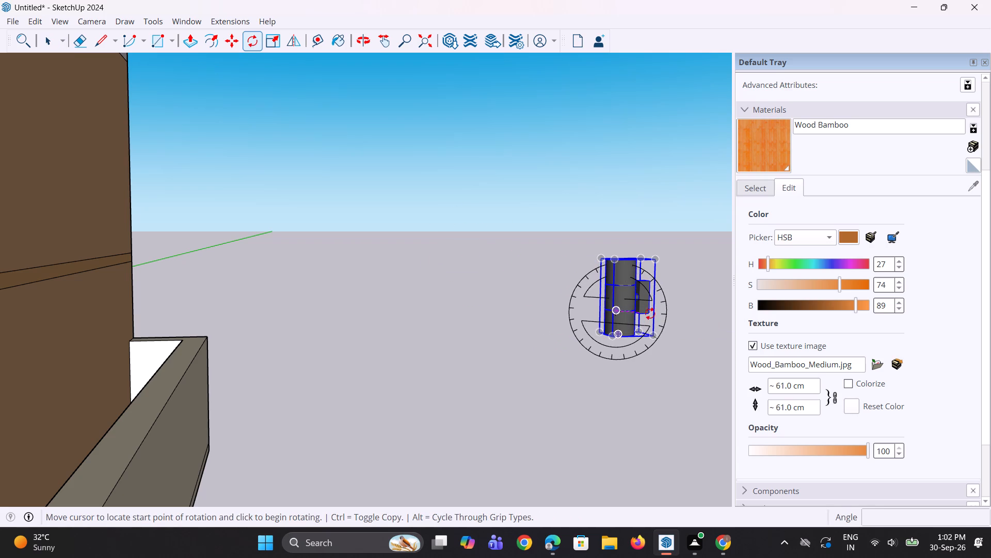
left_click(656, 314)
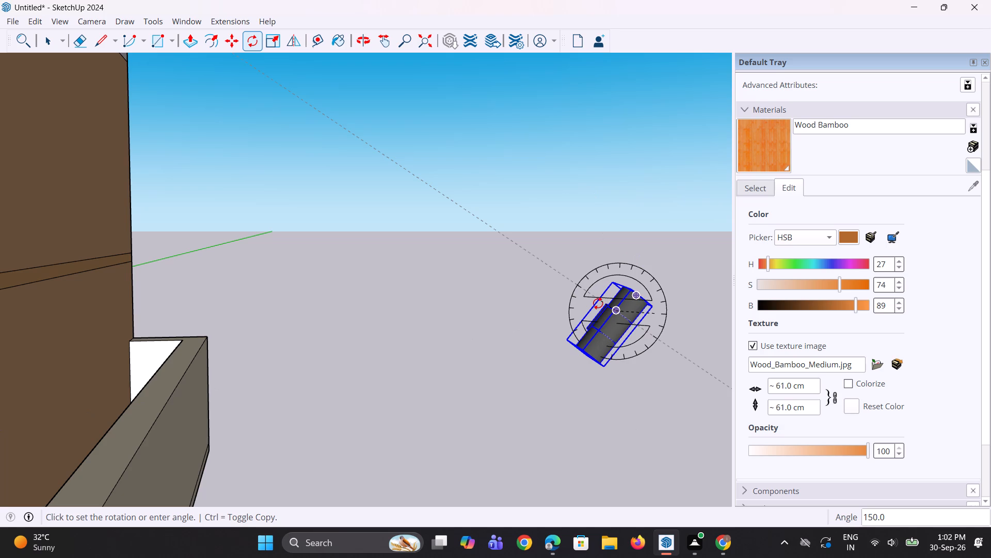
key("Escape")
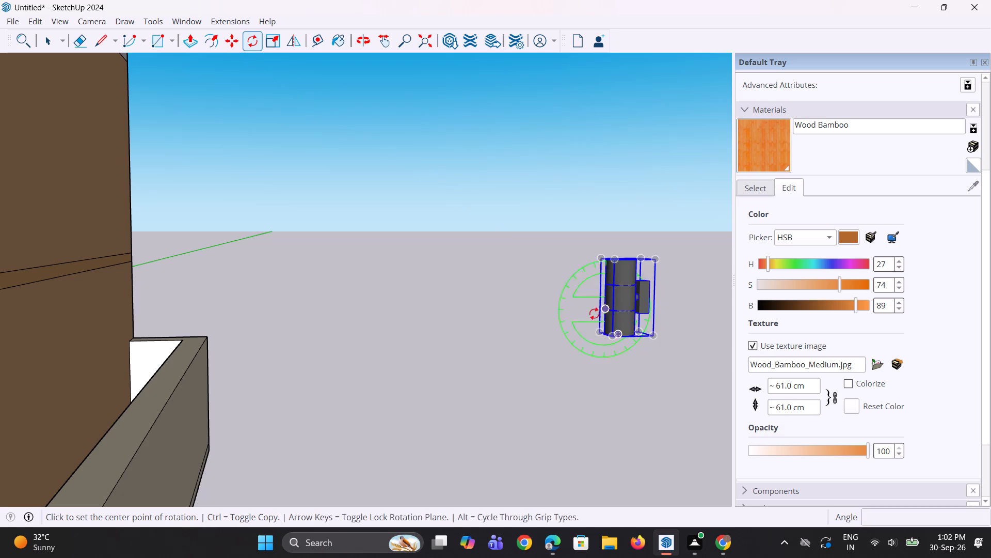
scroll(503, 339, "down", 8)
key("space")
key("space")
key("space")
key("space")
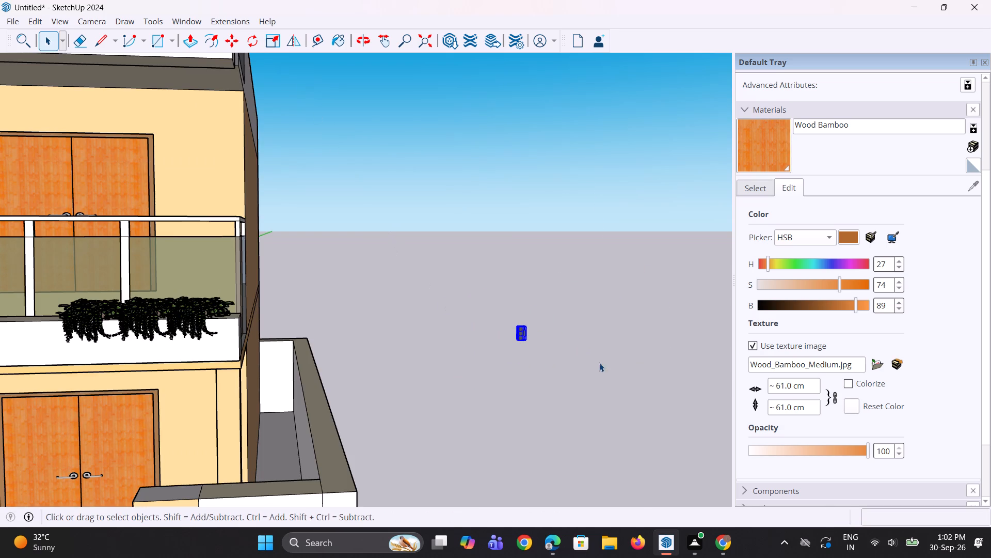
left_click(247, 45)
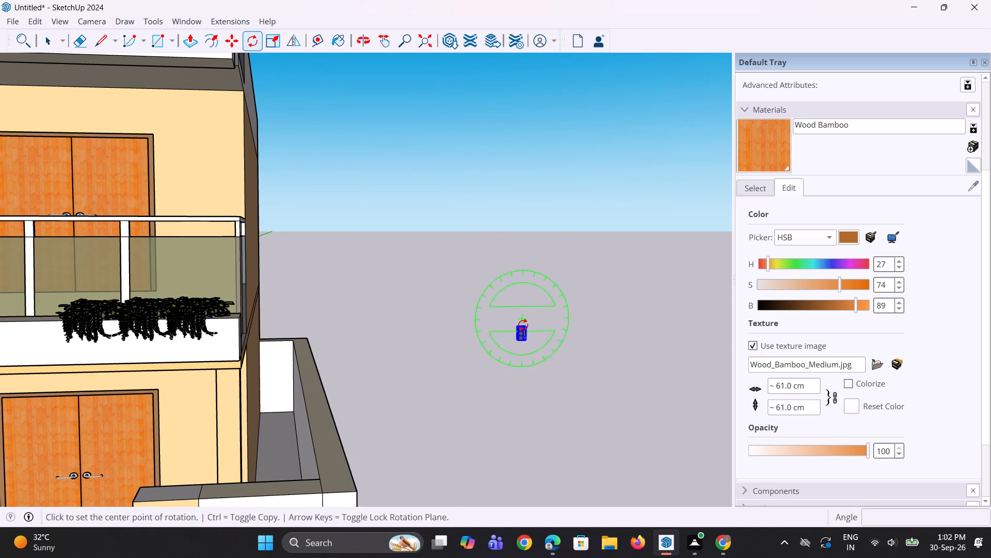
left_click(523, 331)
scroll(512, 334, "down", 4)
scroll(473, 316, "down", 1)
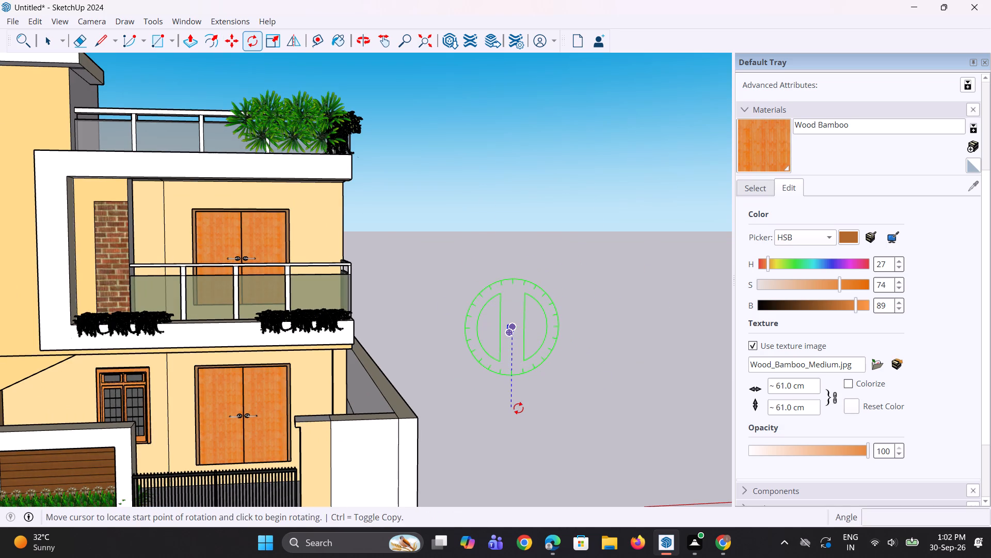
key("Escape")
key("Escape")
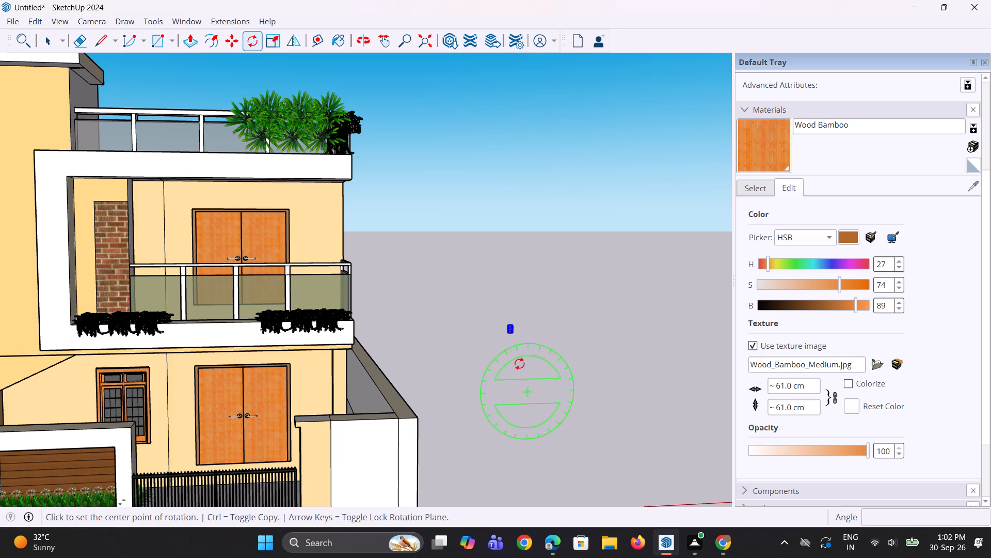
Move the wall light about 13' 10 13/16" down to the open ground beside the front boundary wall.
key("space")
key("space")
left_click(512, 331)
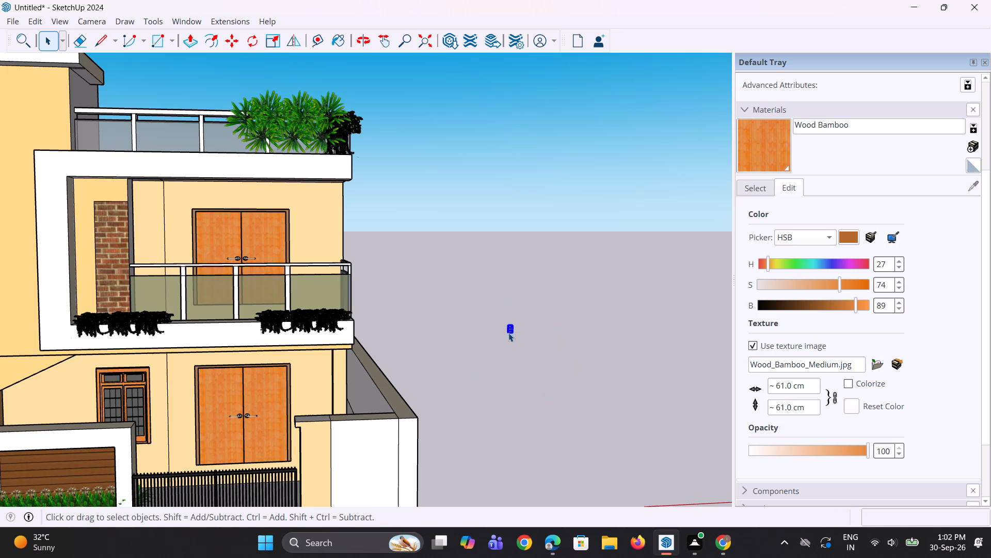
key("m")
left_click(508, 333)
scroll(503, 391, "down", 9)
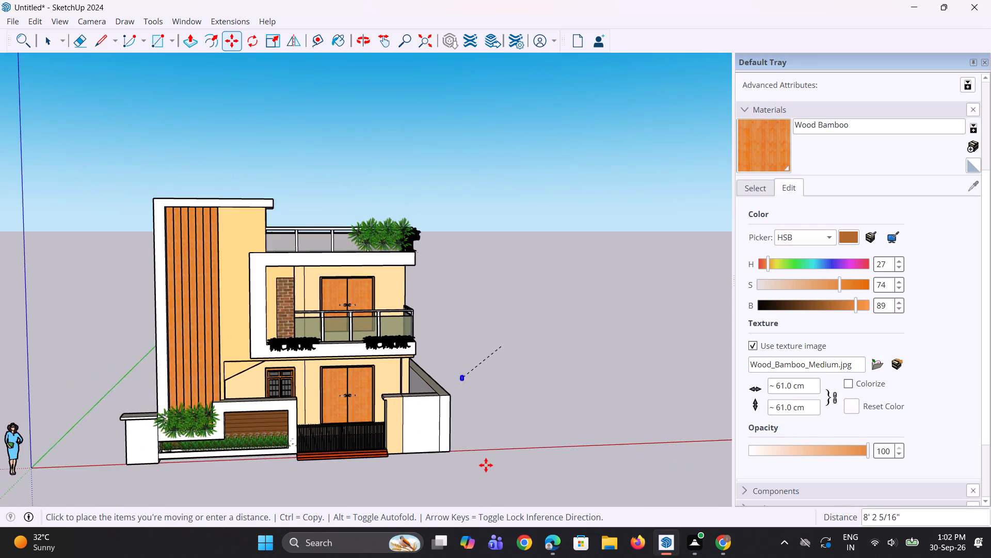
scroll(488, 470, "up", 17)
left_click(501, 419)
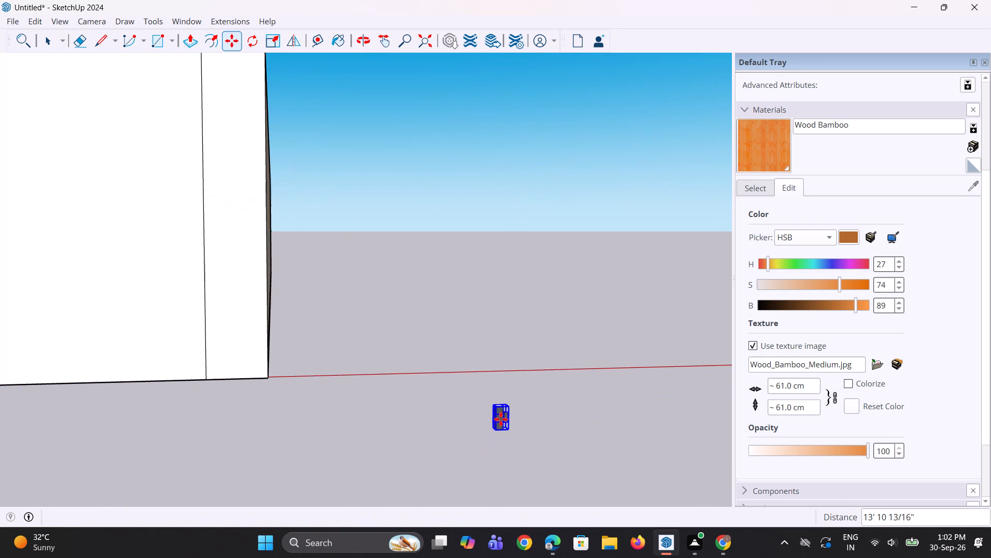
Rotate the wall light about a vertical axis so its mounting plate faces the front of the house plot.
scroll(463, 438, "down", 2)
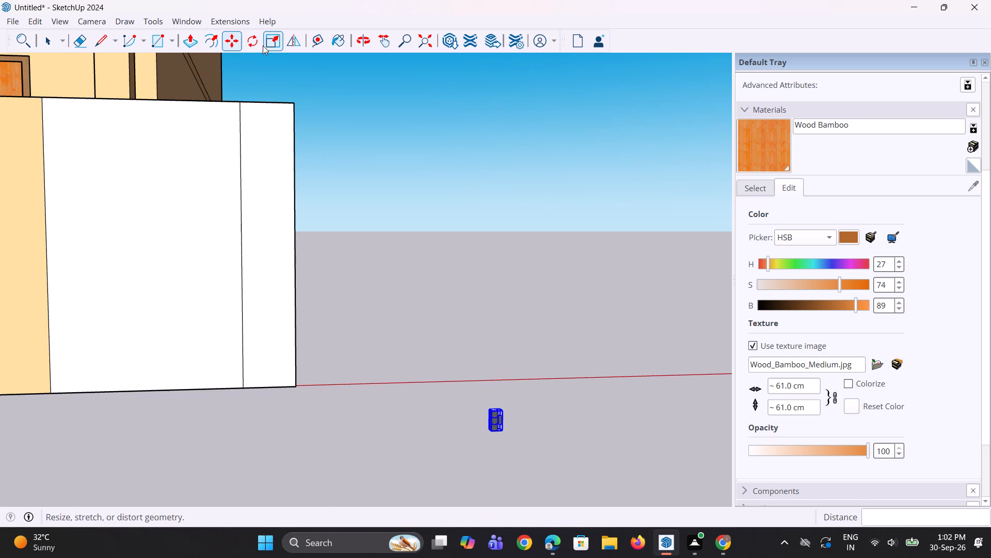
left_click(258, 45)
left_click_drag(472, 461, 478, 459)
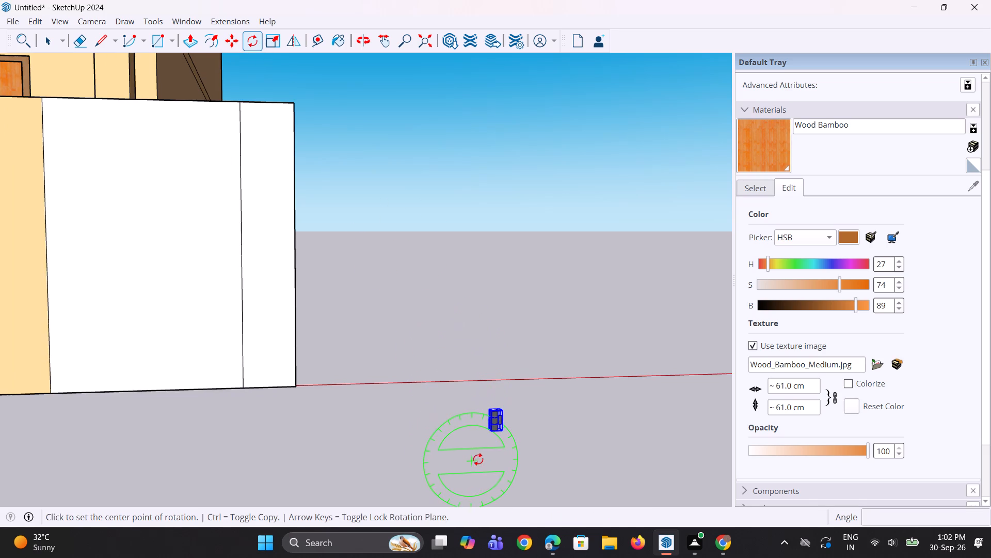
left_click_drag(478, 459, 475, 458)
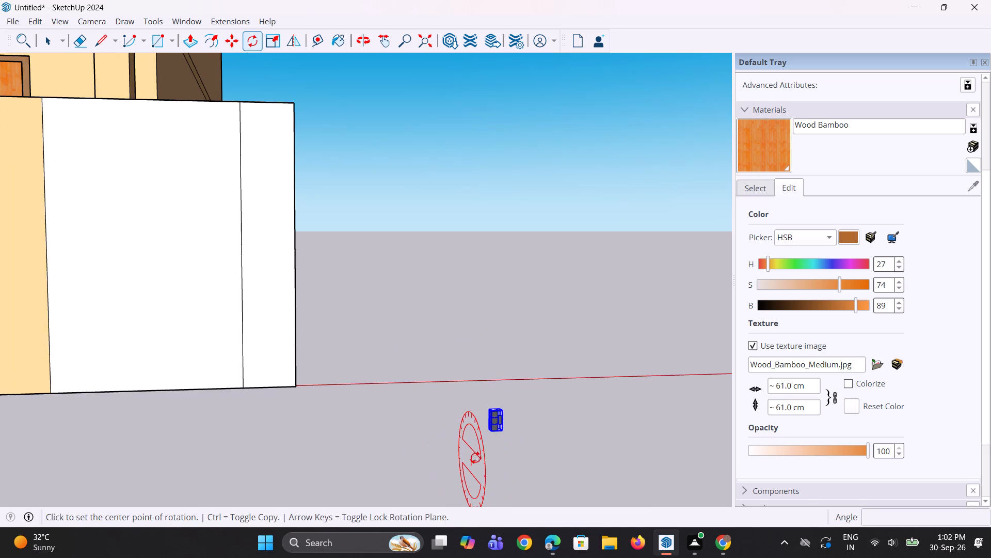
left_click_drag(475, 458, 474, 444)
left_click(470, 456)
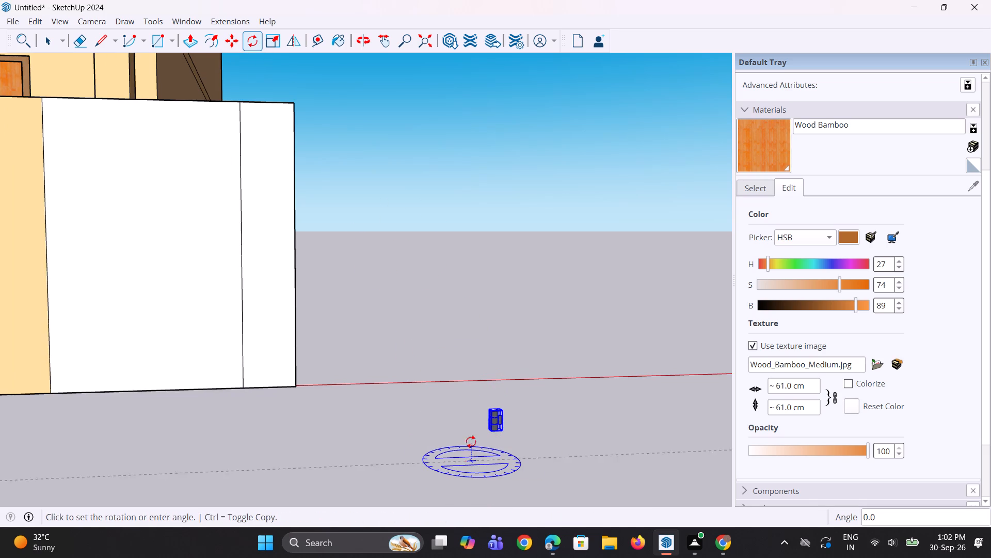
left_click(468, 433)
Rotate the wall light 180° about a vertical axis so its mounting plate faces the back.
scroll(474, 434, "up", 4)
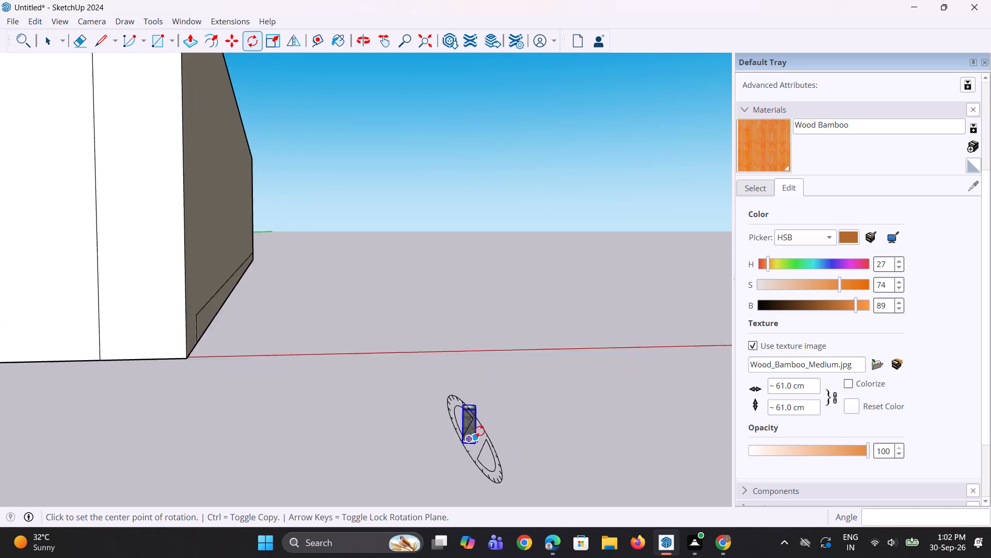
scroll(479, 431, "up", 9)
middle_click_drag(424, 448, 429, 448)
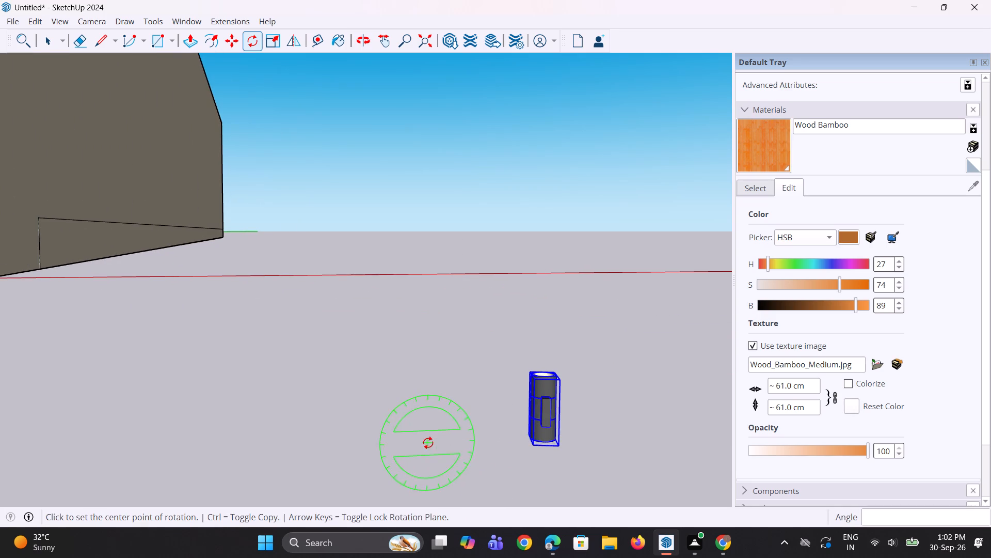
scroll(428, 443, "down", 8)
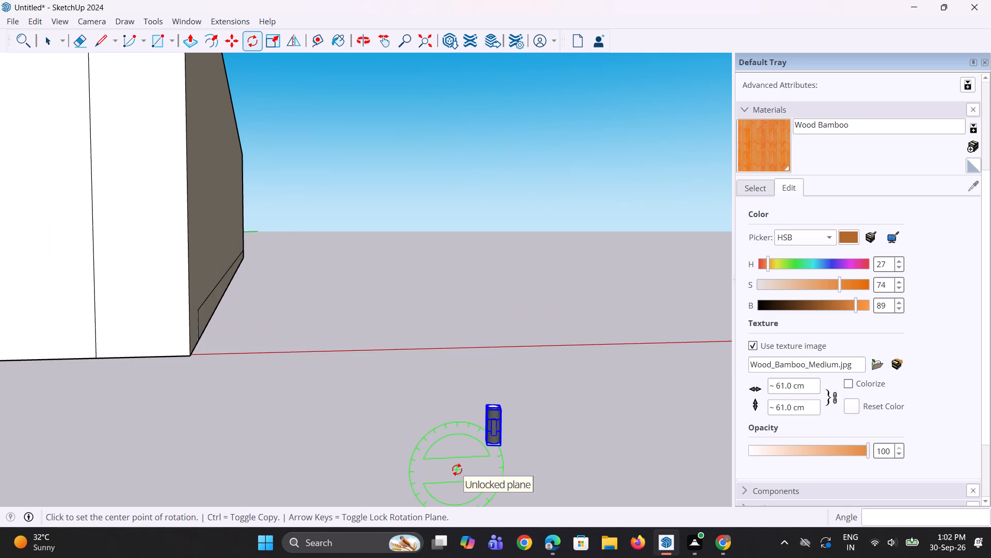
left_click_drag(457, 470, 449, 442)
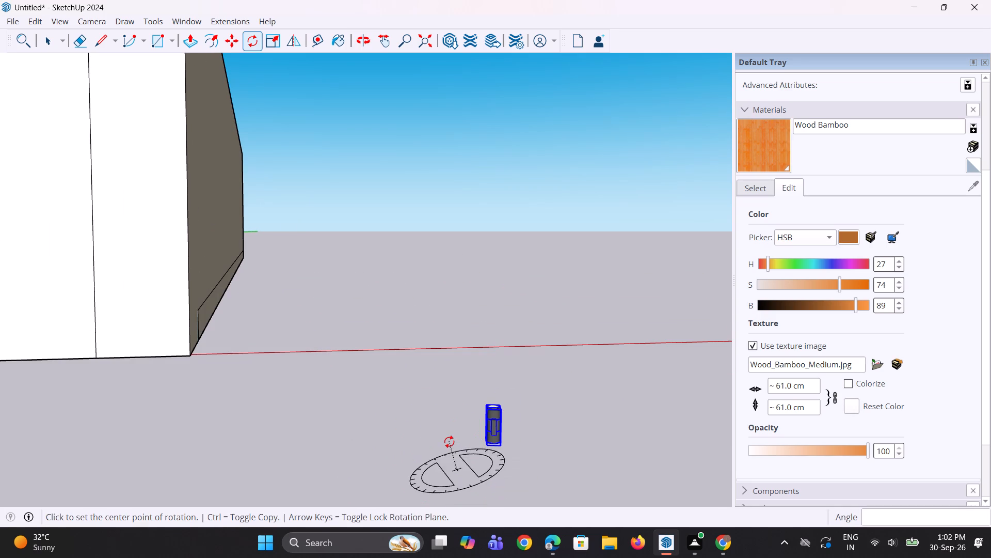
left_click_drag(449, 442, 452, 442)
left_click(452, 442)
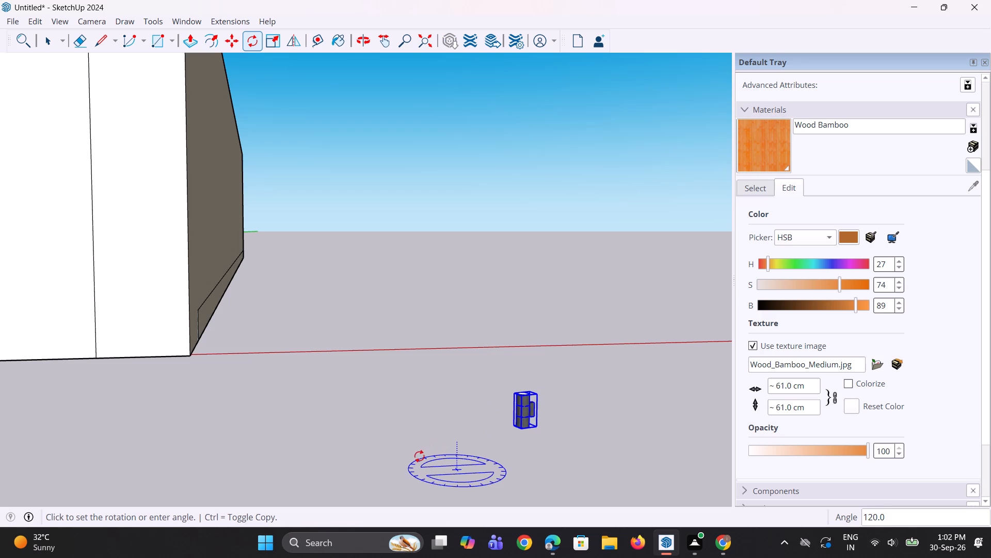
left_click(387, 468)
key("space")
key("space")
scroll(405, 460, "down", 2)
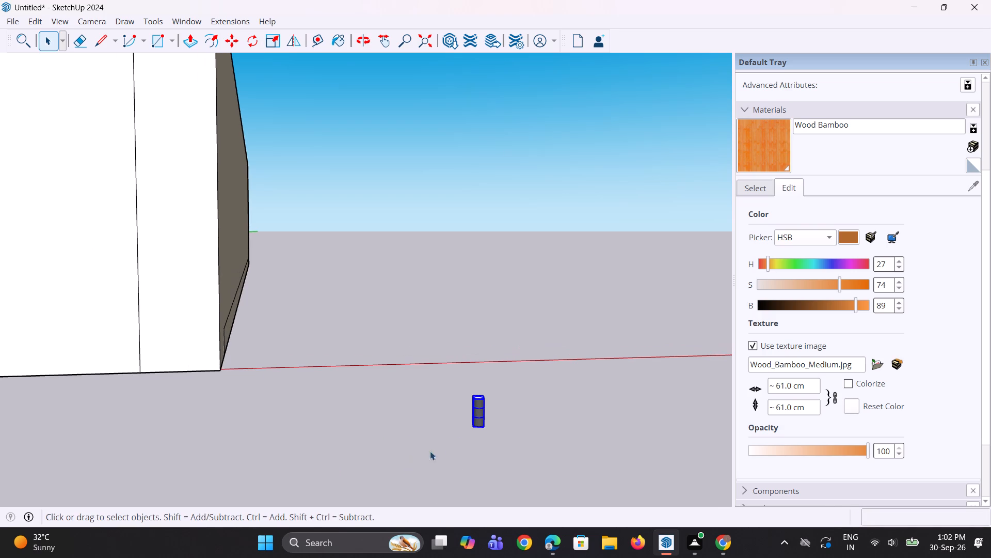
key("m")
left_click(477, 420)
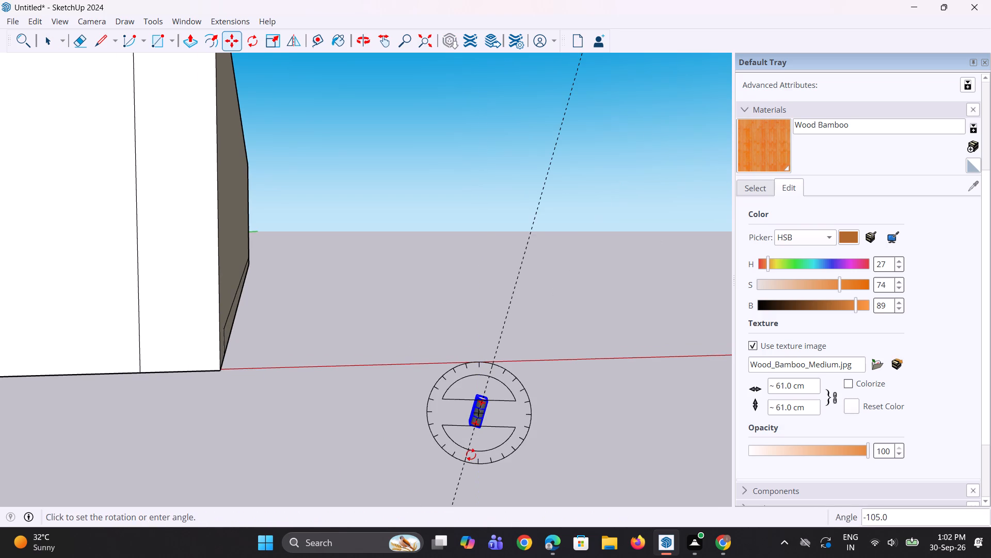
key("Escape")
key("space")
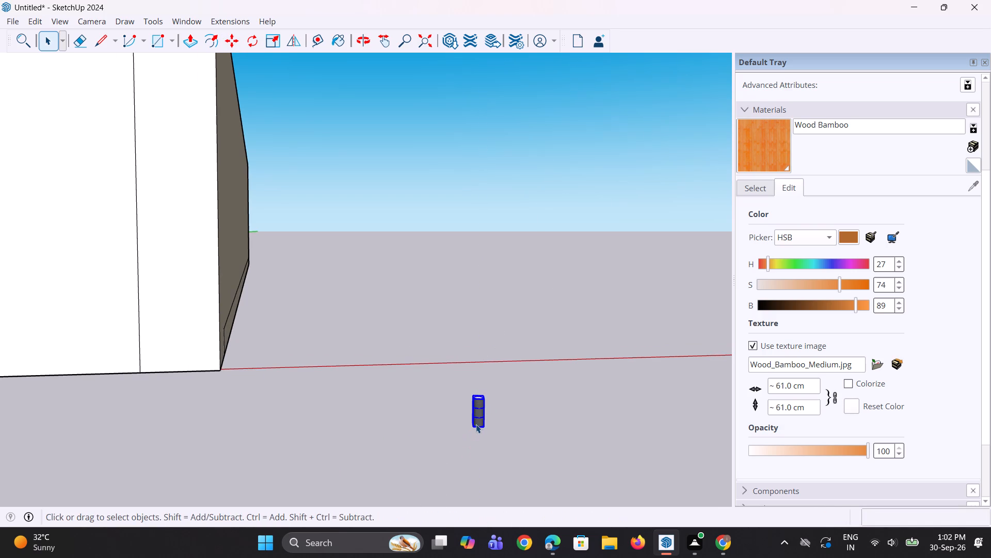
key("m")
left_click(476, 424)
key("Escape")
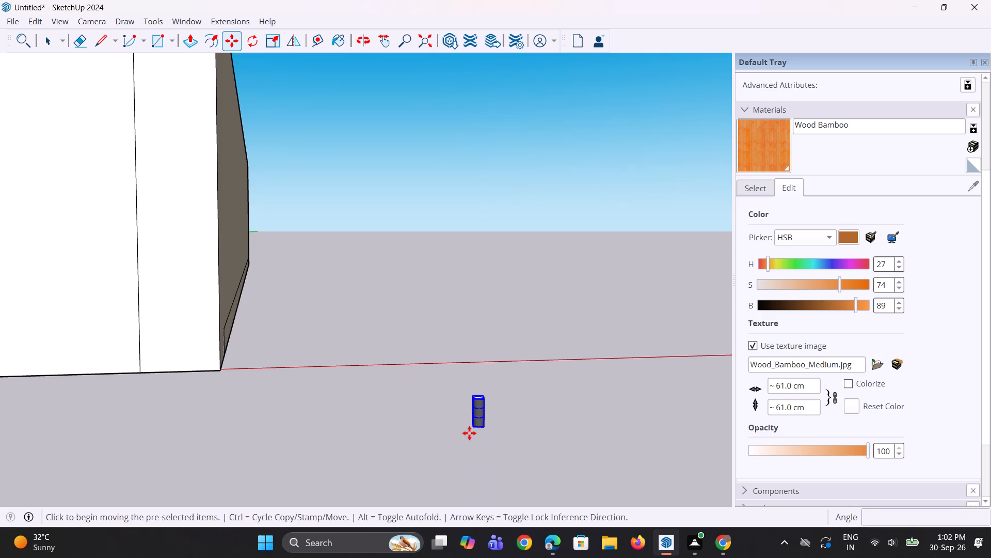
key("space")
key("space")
Move the wall light about 16' 10" from the open ground onto the front wall, between the ground-floor double door and the corner column.
left_click(482, 421)
key("m")
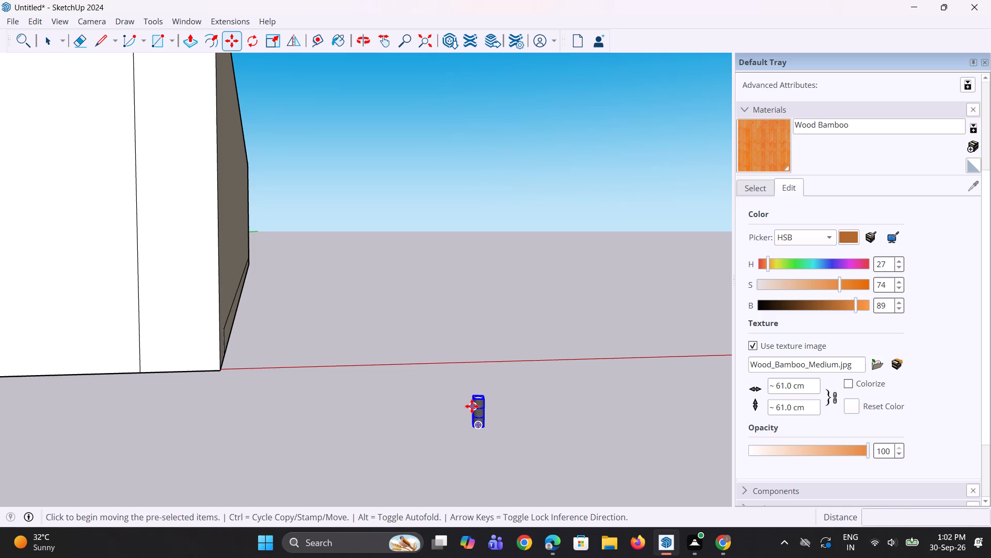
left_click(472, 406)
scroll(509, 438, "down", 4)
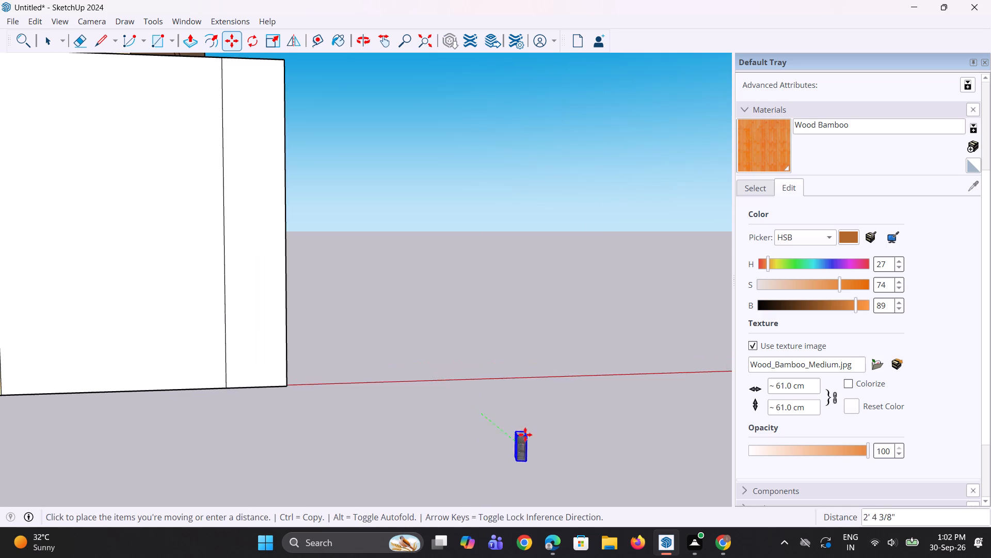
scroll(525, 435, "down", 5)
scroll(247, 135, "up", 3)
scroll(224, 187, "up", 3)
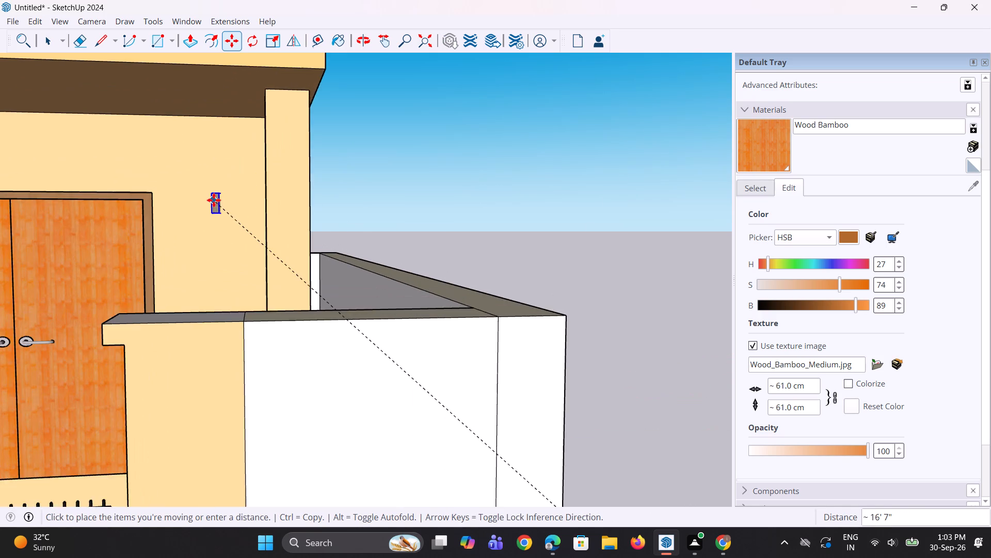
scroll(214, 200, "up", 5)
left_click(174, 215)
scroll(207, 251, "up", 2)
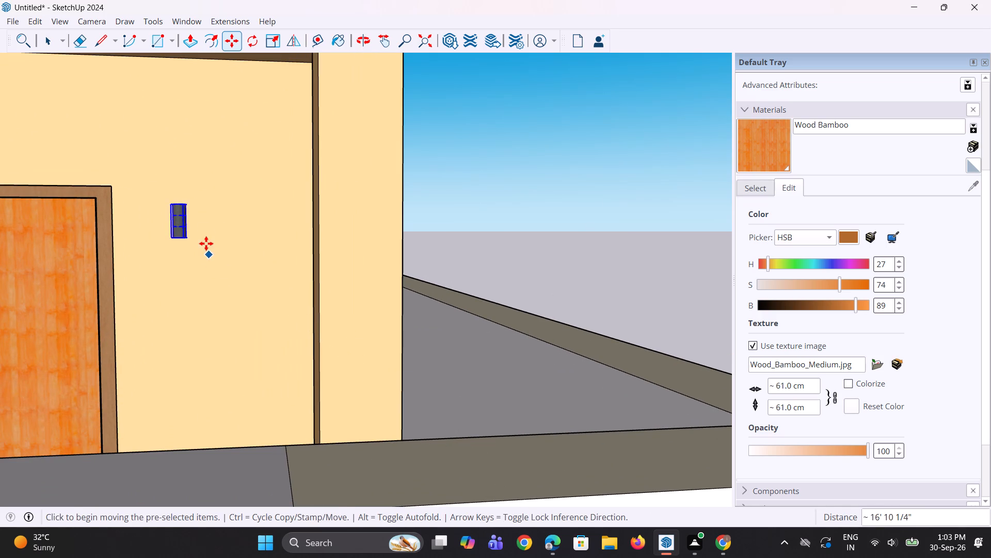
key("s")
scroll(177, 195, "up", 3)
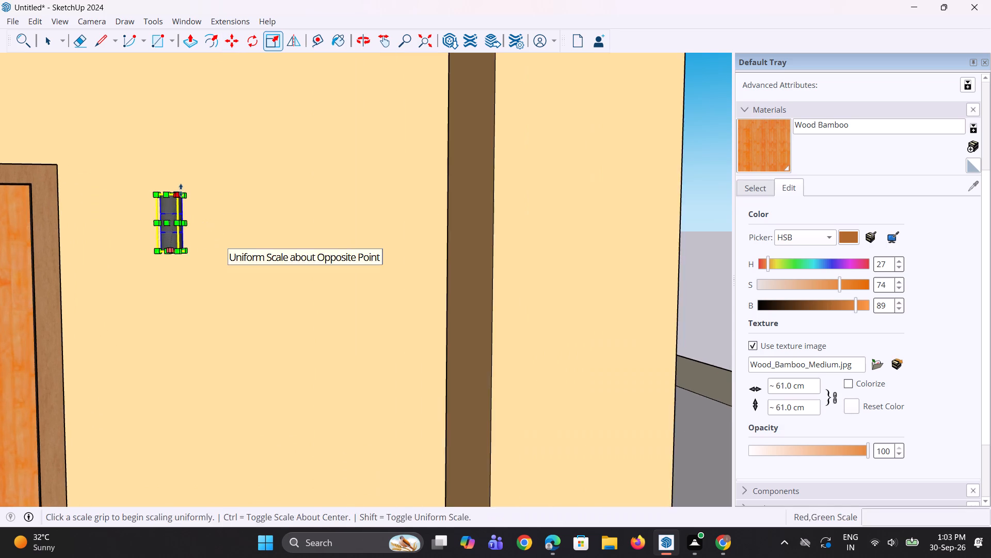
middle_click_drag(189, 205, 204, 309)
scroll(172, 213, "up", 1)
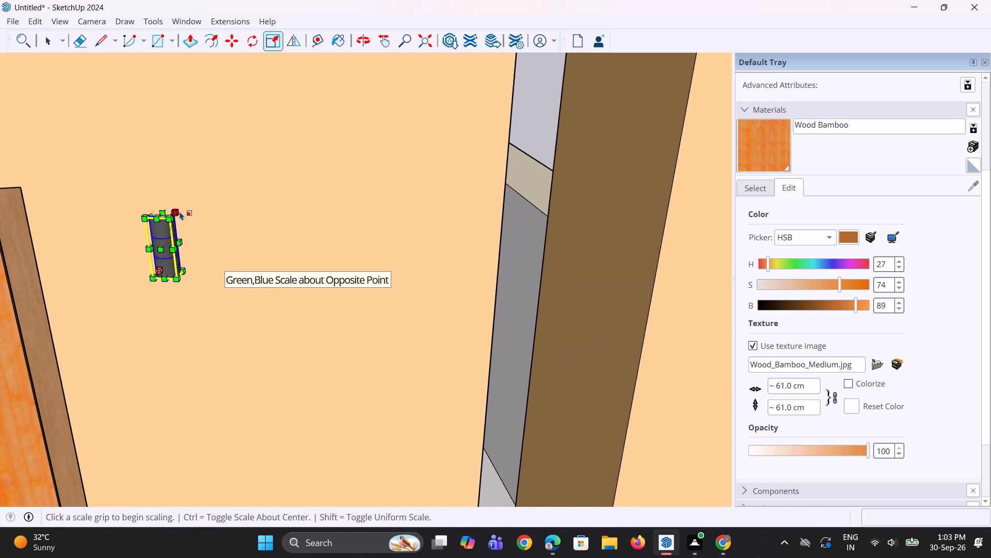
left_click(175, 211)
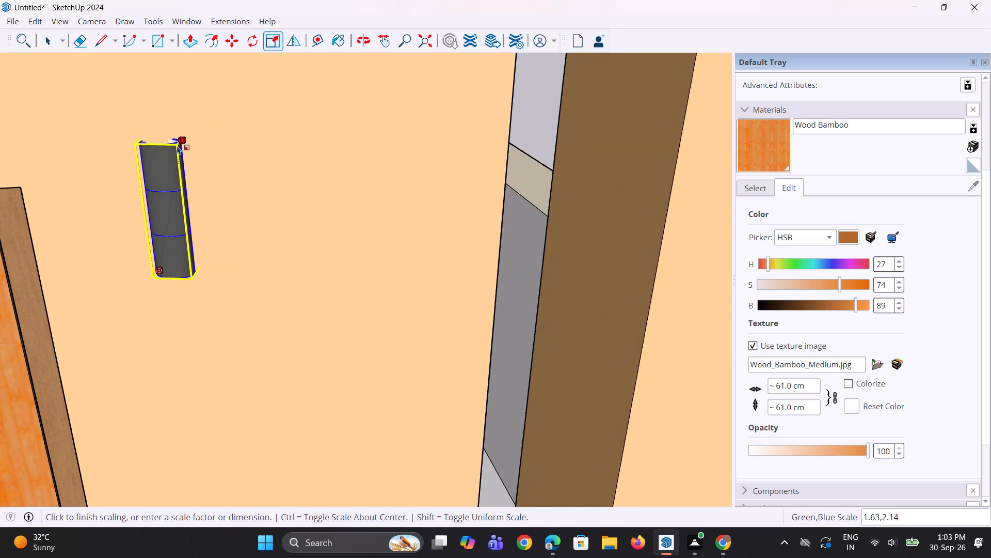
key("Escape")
Move the wall light 2" straight out from the wall so its body and mounting plate are no longer embedded.
middle_click_drag(203, 255, 177, 262)
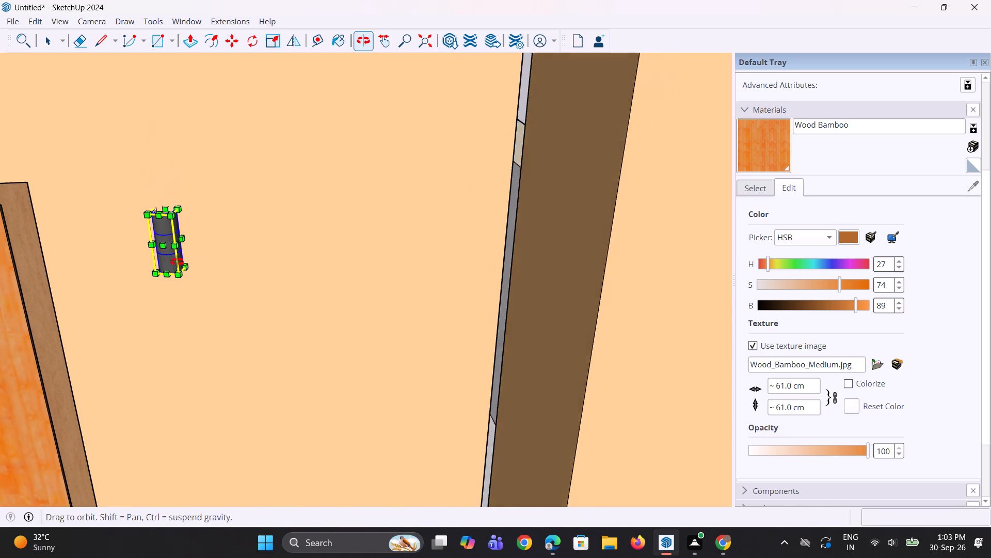
middle_click_drag(177, 262, 172, 262)
scroll(172, 248, "up", 2)
key("m")
scroll(177, 243, "up", 3)
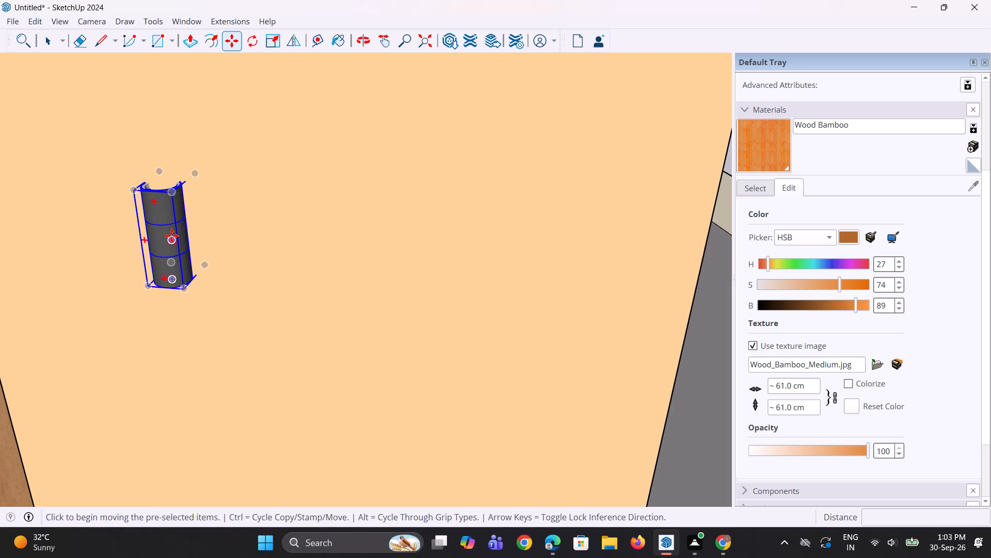
left_click(162, 238)
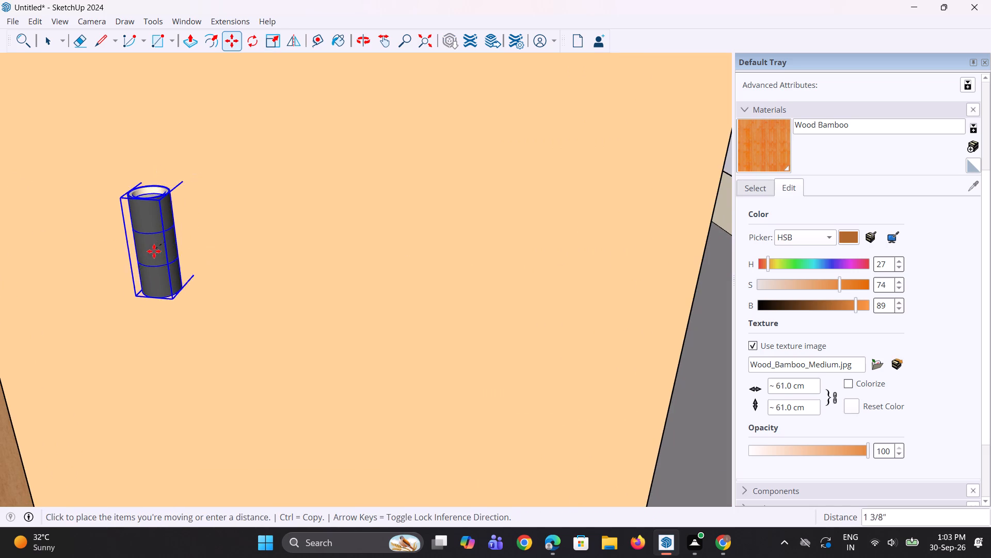
left_click(151, 255)
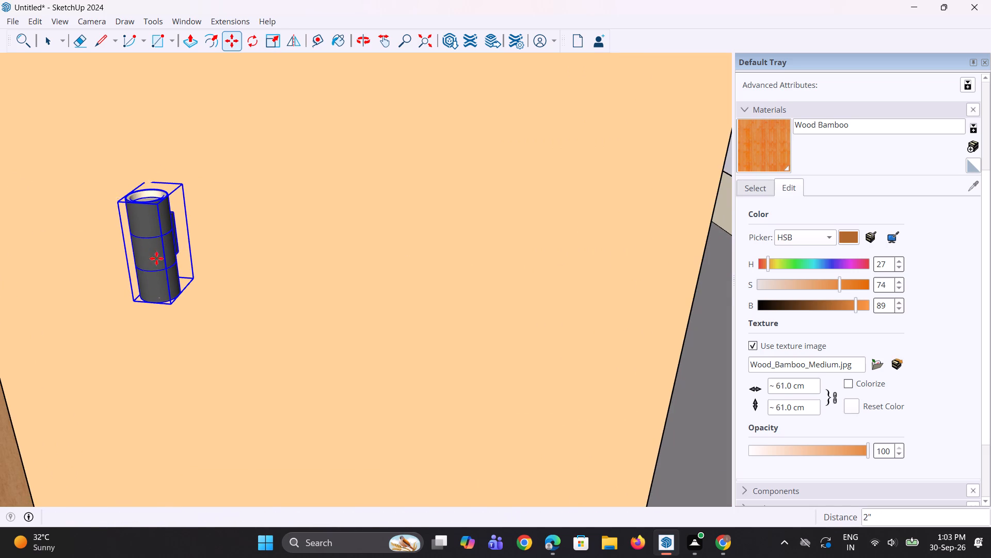
Scale the wall light up uniformly by a factor of 2.60 from its corner nearest the wall.
middle_click_drag(181, 258, 195, 251)
scroll(209, 246, "down", 9)
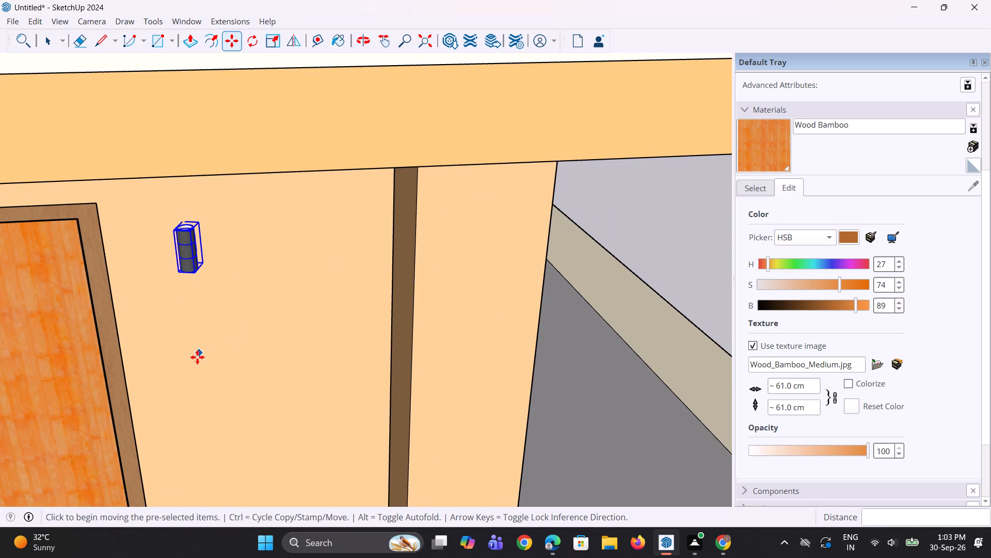
key("m")
key("s")
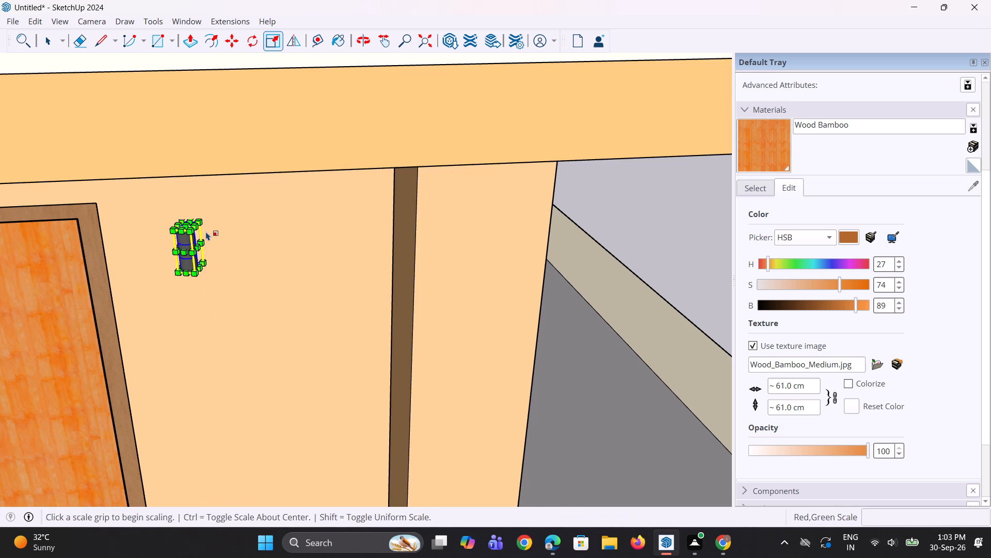
scroll(206, 231, "up", 2)
left_click(168, 231)
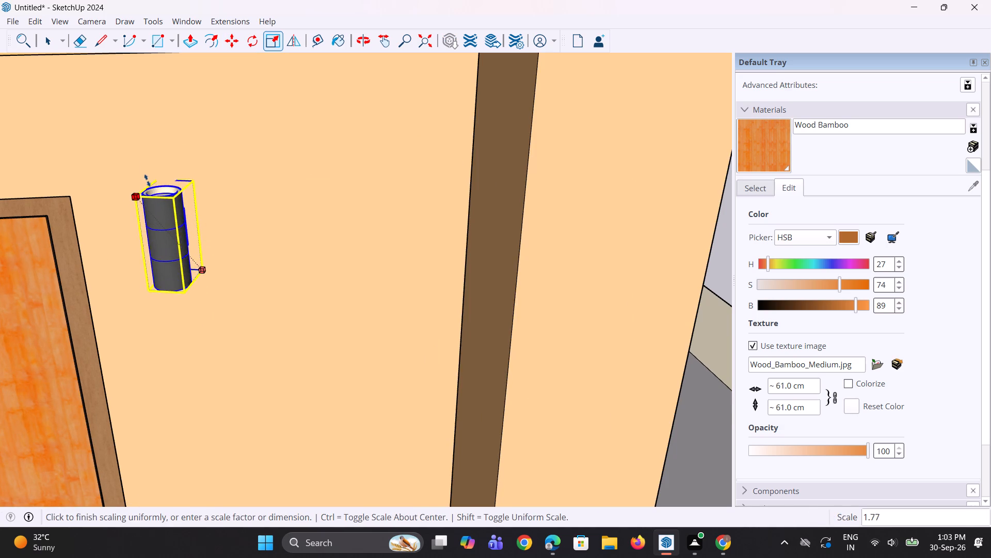
left_click(140, 120)
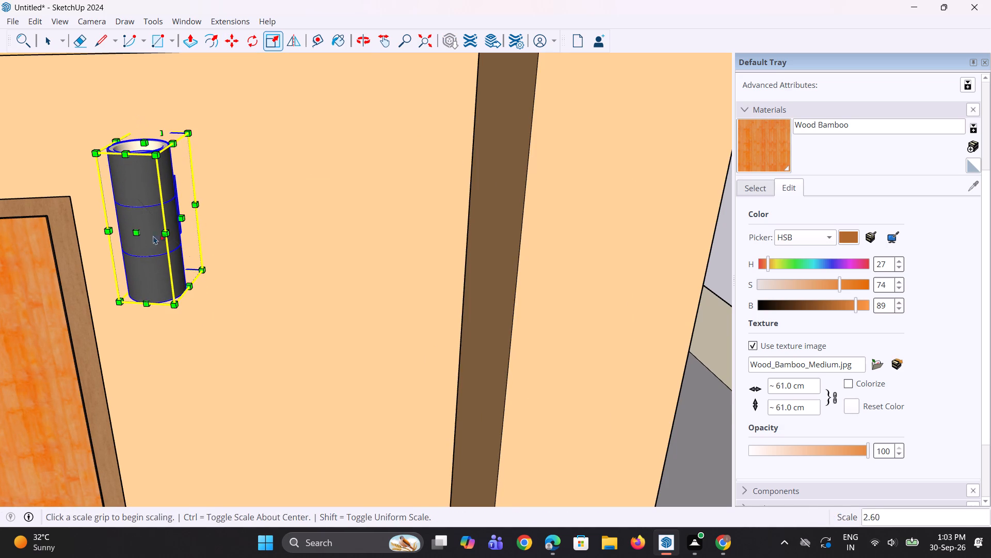
Move the enlarged wall light 6" sideways along the wall, away from the door towards the corner column.
middle_click_drag(166, 311, 235, 291)
scroll(235, 291, "down", 11)
middle_click_drag(192, 324, 192, 217)
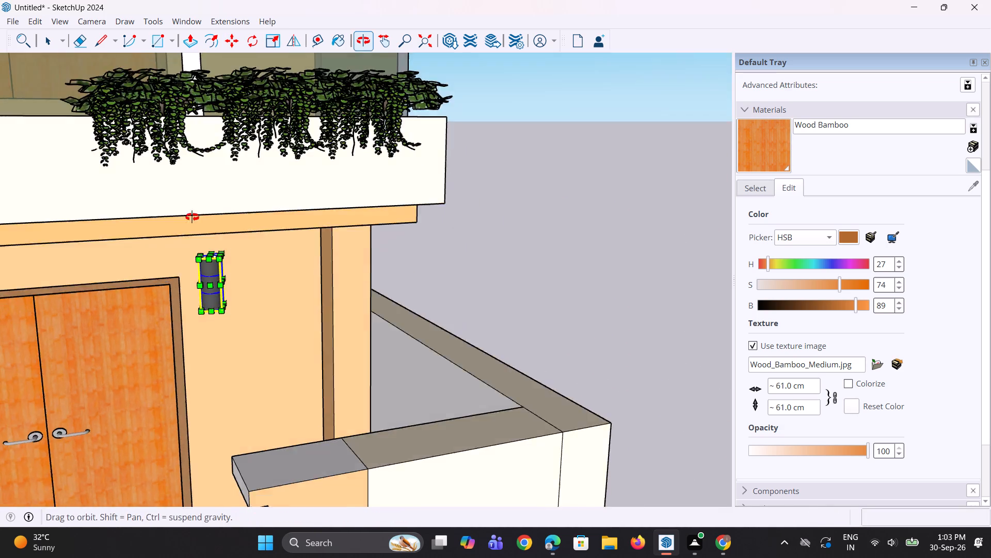
middle_click_drag(192, 217, 192, 178)
scroll(207, 303, "down", 4)
middle_click_drag(208, 308, 220, 344)
scroll(211, 330, "up", 4)
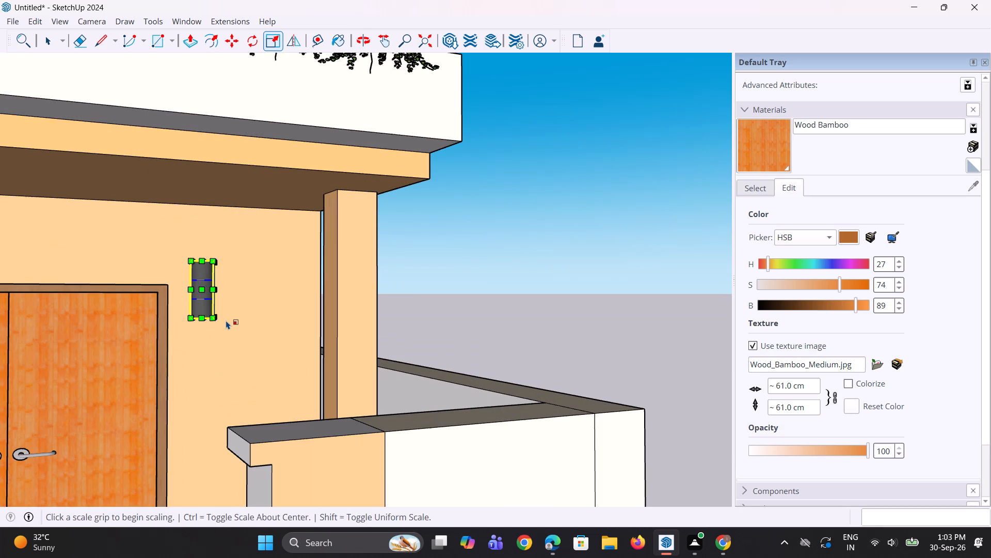
key("m")
left_click(211, 316)
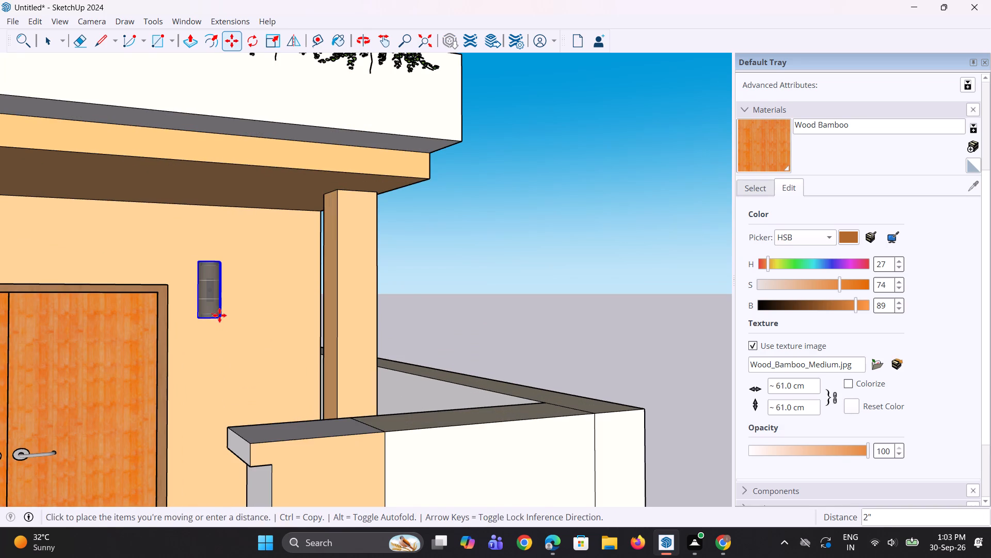
left_click(232, 313)
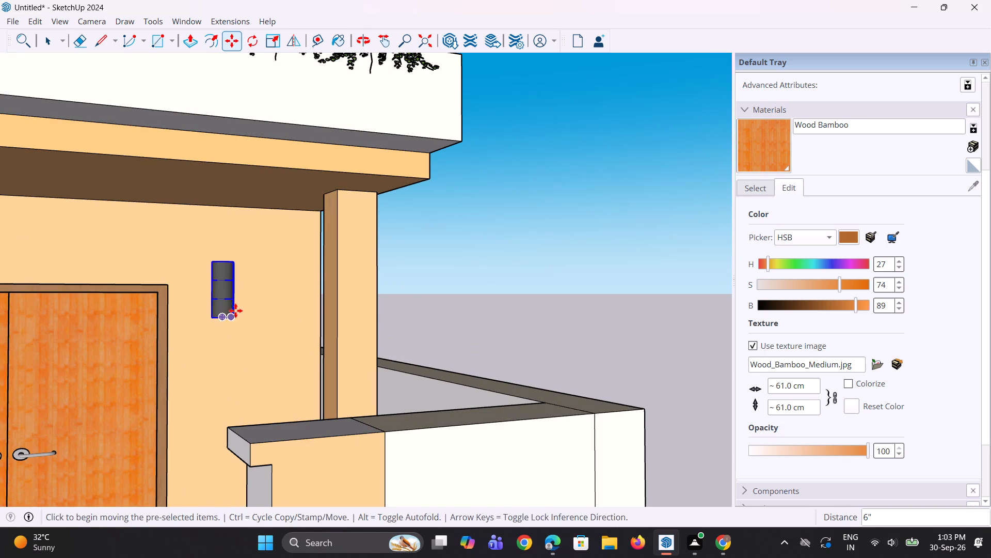
key("space")
Move the wall light 1' 2" straight down the wall beside the ground-floor door.
scroll(247, 325, "down", 5)
key("space")
middle_click_drag(242, 328, 206, 307)
scroll(202, 314, "down", 5)
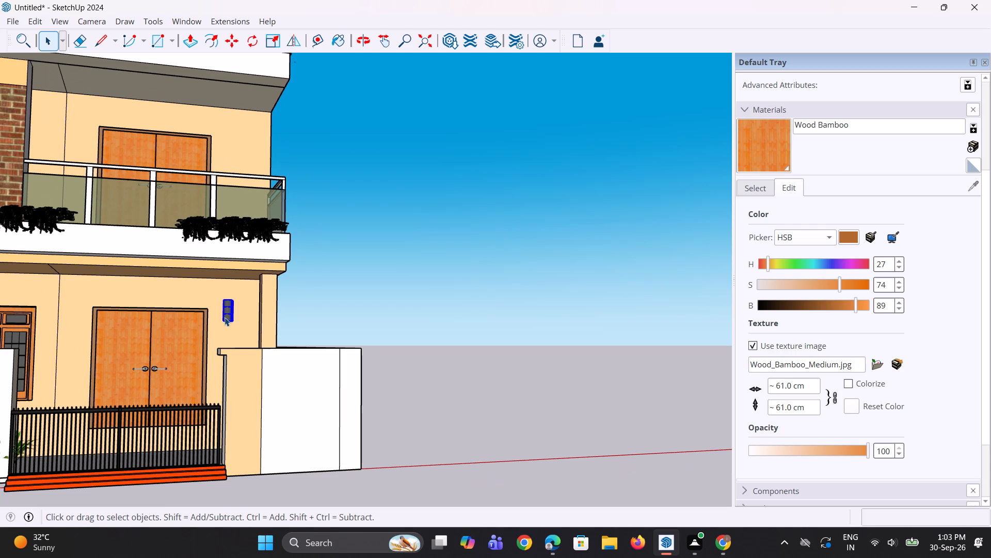
middle_click_drag(263, 271, 253, 336)
scroll(229, 290, "up", 4)
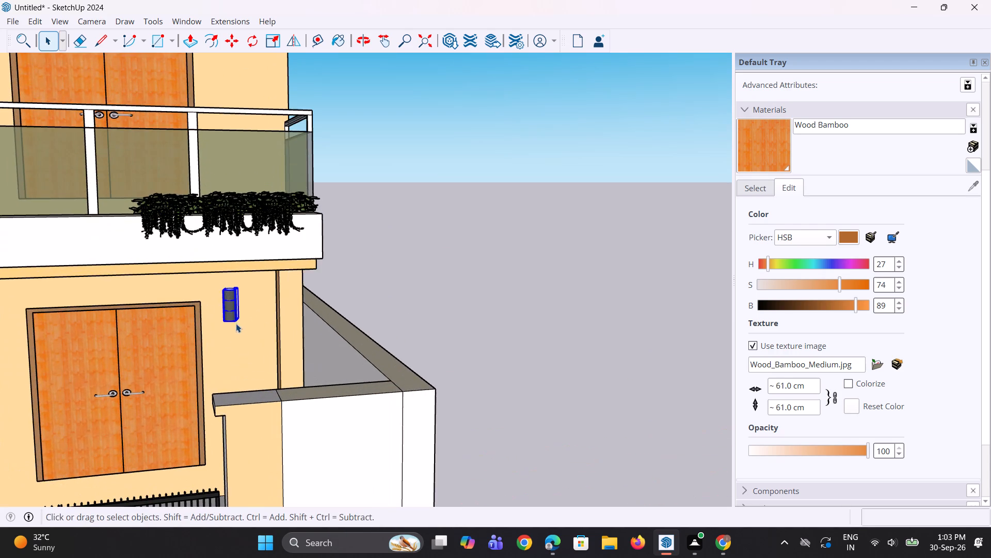
middle_click_drag(238, 332, 241, 315)
scroll(232, 339, "up", 2)
middle_click_drag(232, 338, 177, 340)
scroll(250, 306, "up", 3)
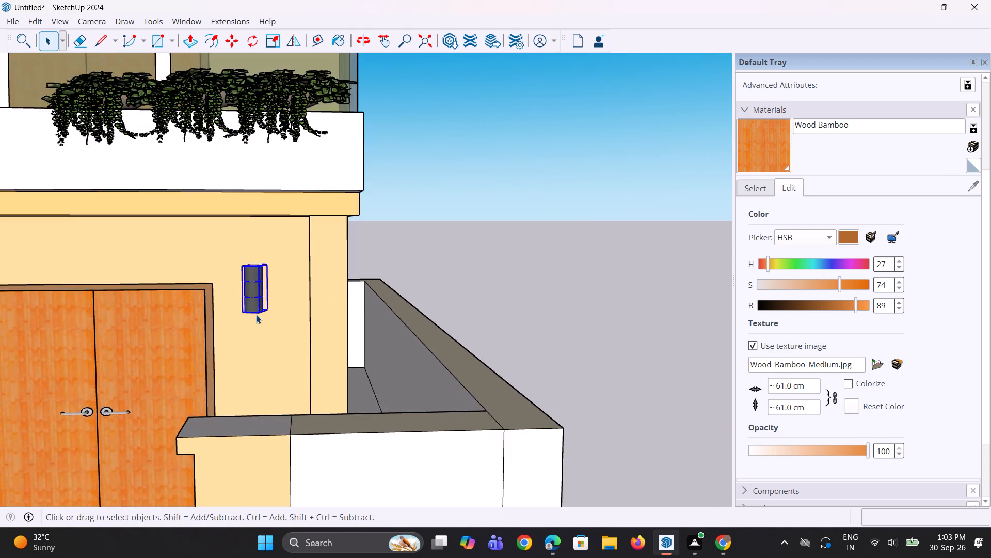
scroll(256, 315, "up", 2)
middle_click_drag(261, 322, 192, 292)
scroll(265, 315, "up", 3)
key("m")
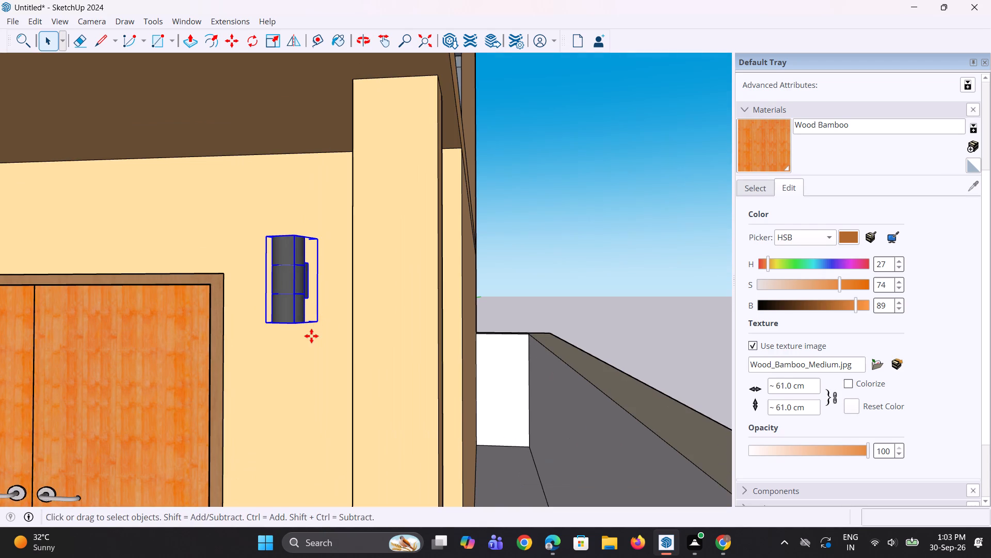
left_click(316, 323)
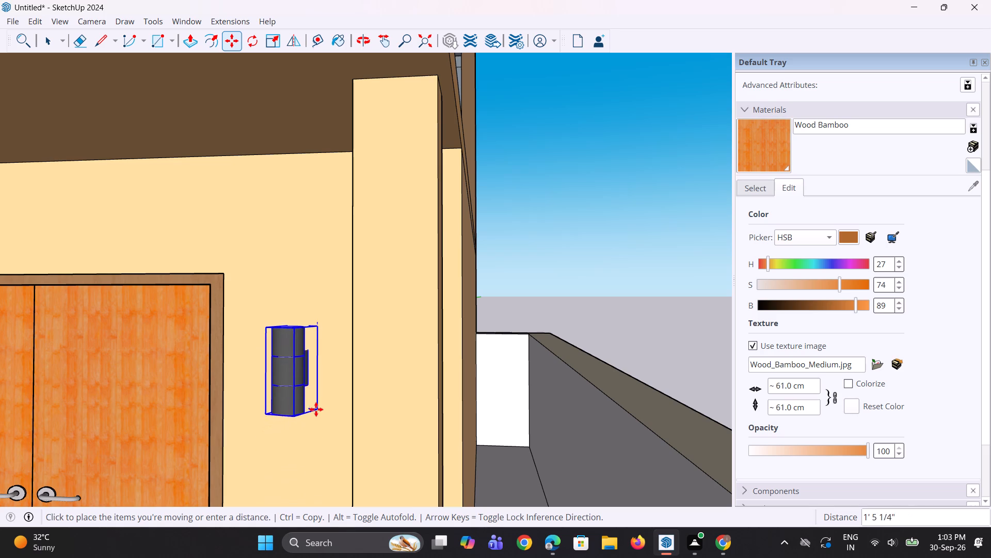
left_click(318, 393)
Copy the wall light about 9' 5" along the red axis to the wall between the ground-floor double door and the window.
scroll(314, 393, "down", 3)
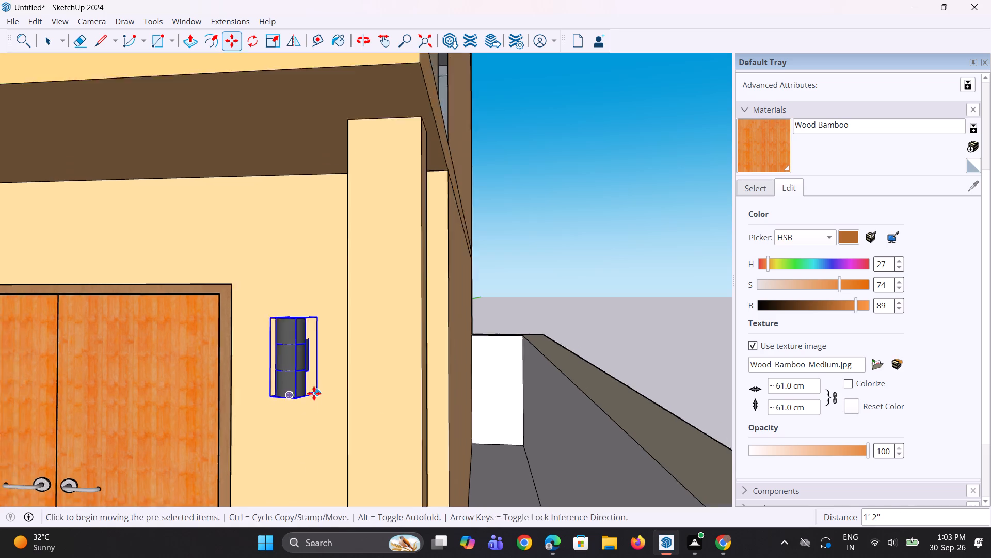
scroll(314, 393, "down", 2)
middle_click_drag(306, 386, 361, 373)
scroll(357, 372, "down", 6)
middle_click(318, 389)
scroll(319, 386, "down", 2)
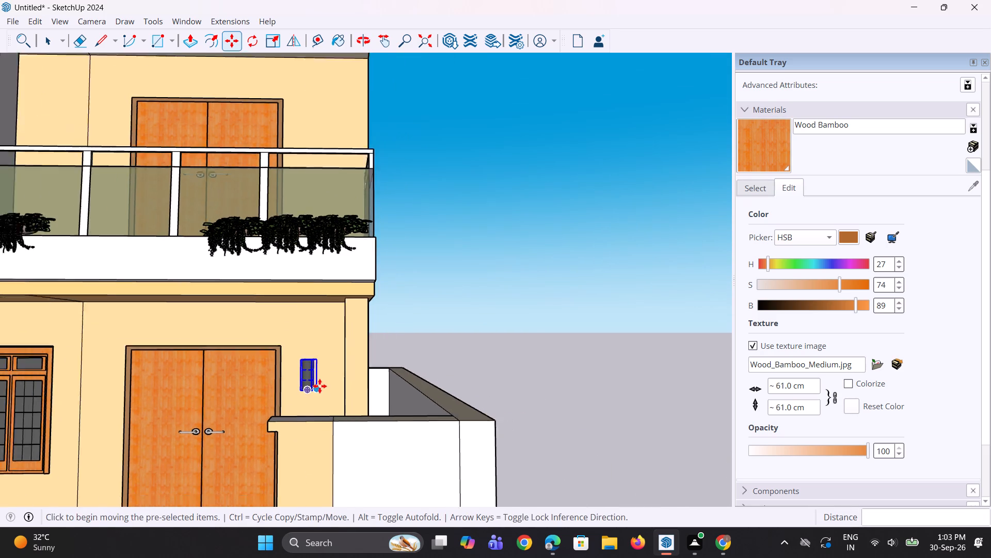
scroll(319, 386, "down", 2)
key("m")
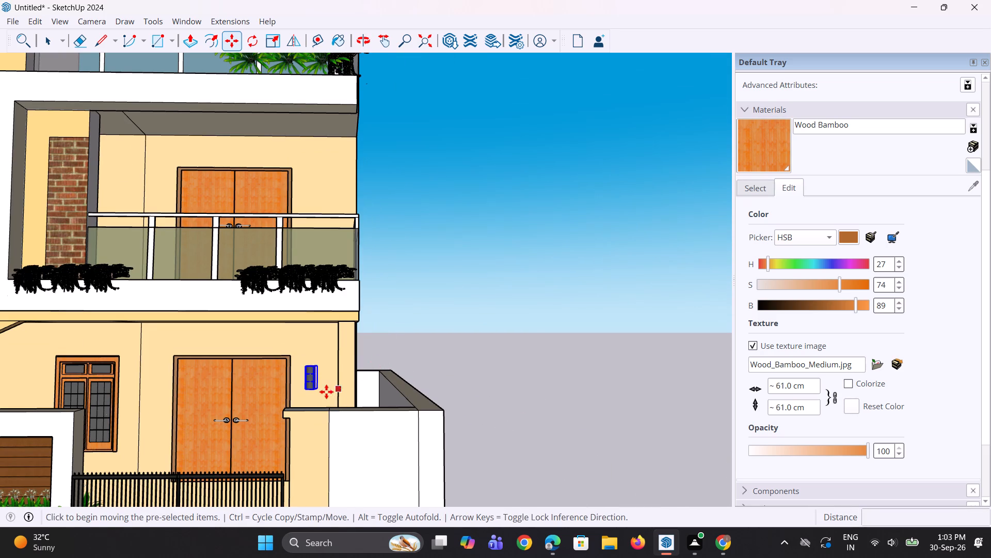
scroll(297, 392, "up", 13)
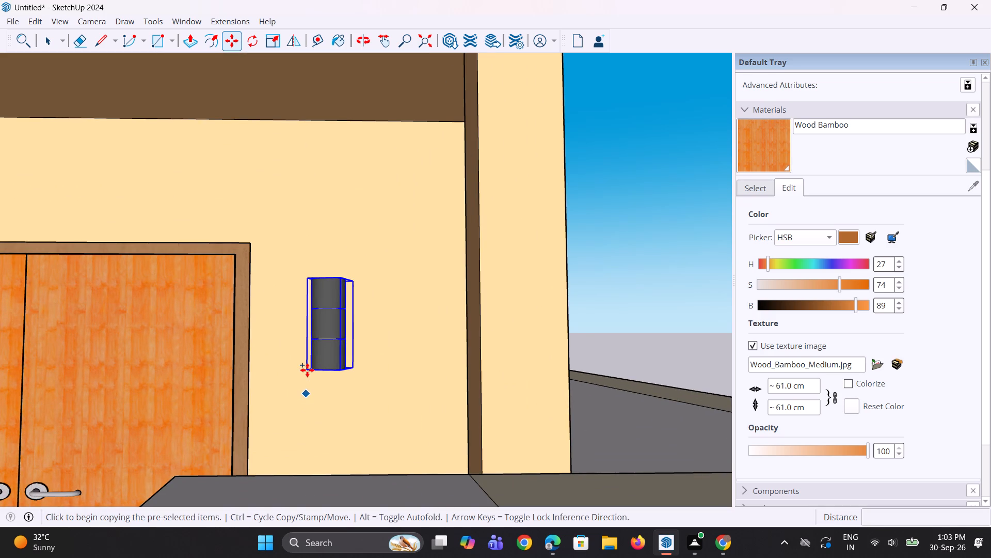
left_click(307, 369)
scroll(293, 370, "down", 6)
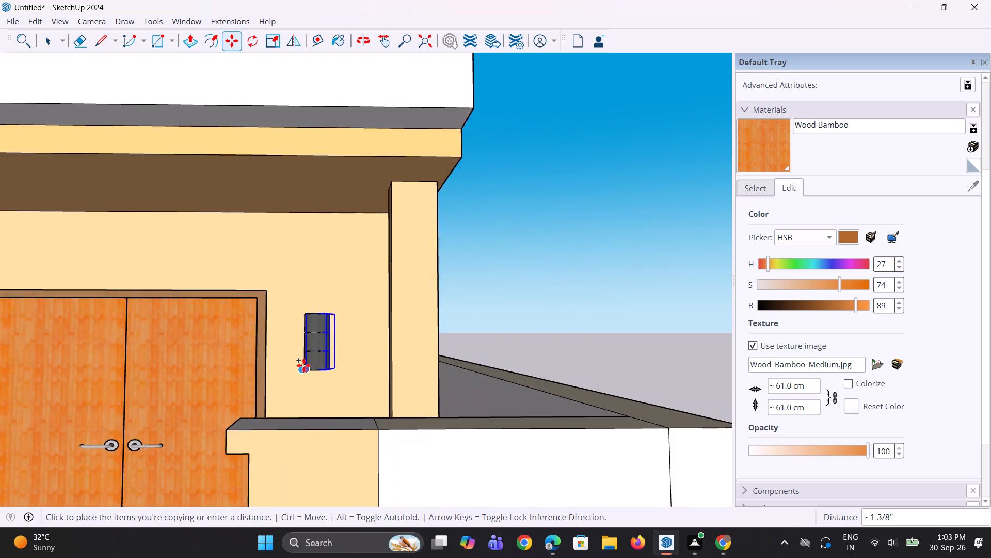
scroll(303, 365, "down", 6)
scroll(97, 368, "up", 3)
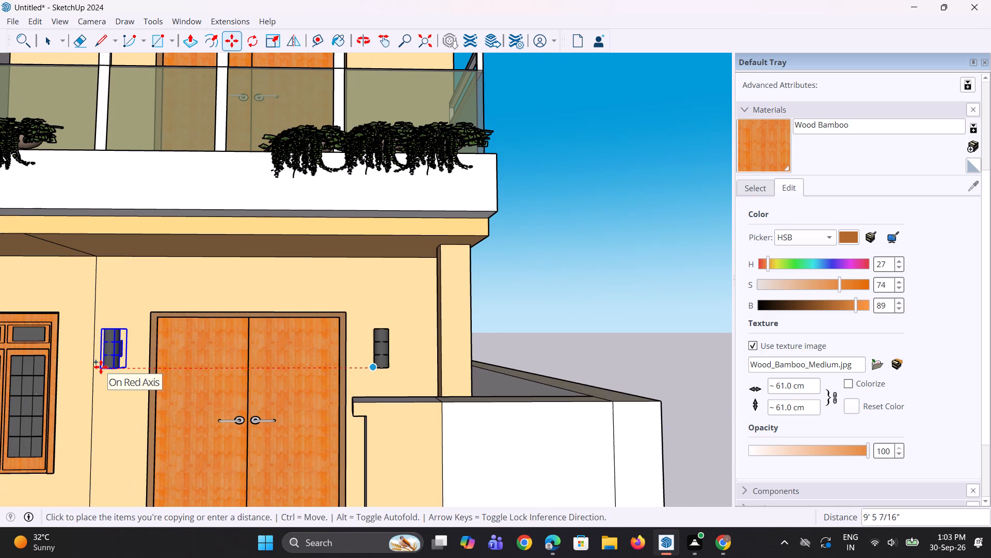
left_click(101, 367)
scroll(364, 375, "down", 4)
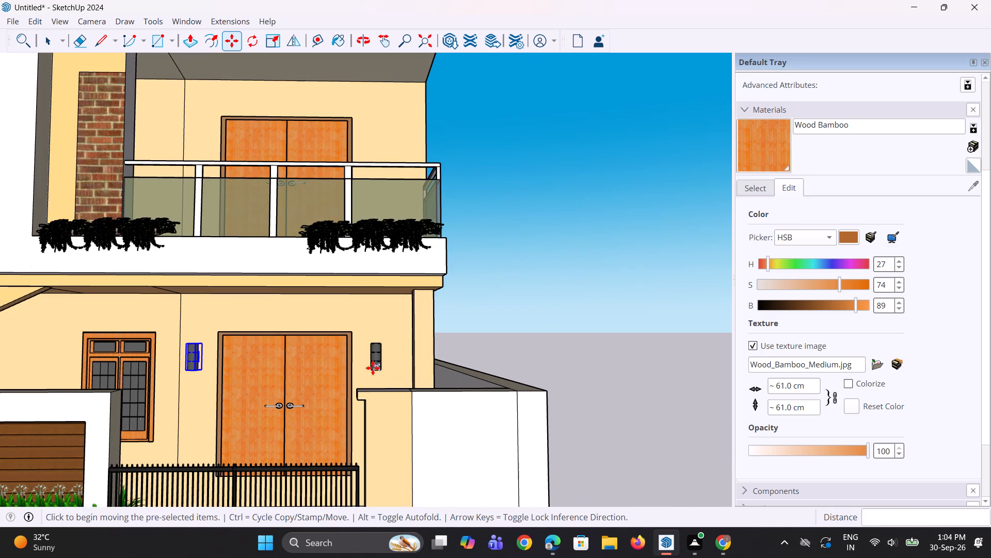
Copy the wall light beside the ground-floor window about 12' straight up to the wall beside the upper-floor balcony door.
key("m")
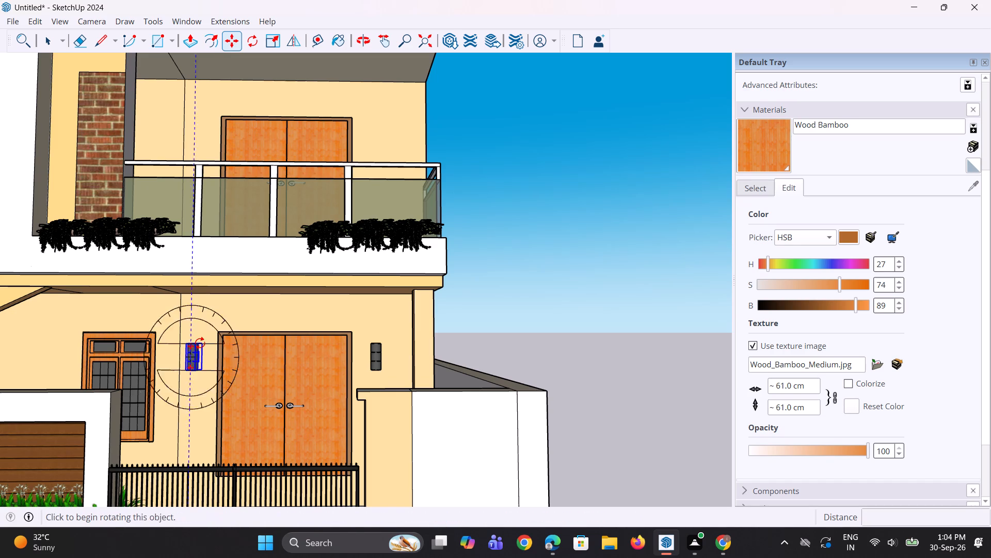
left_click(202, 342)
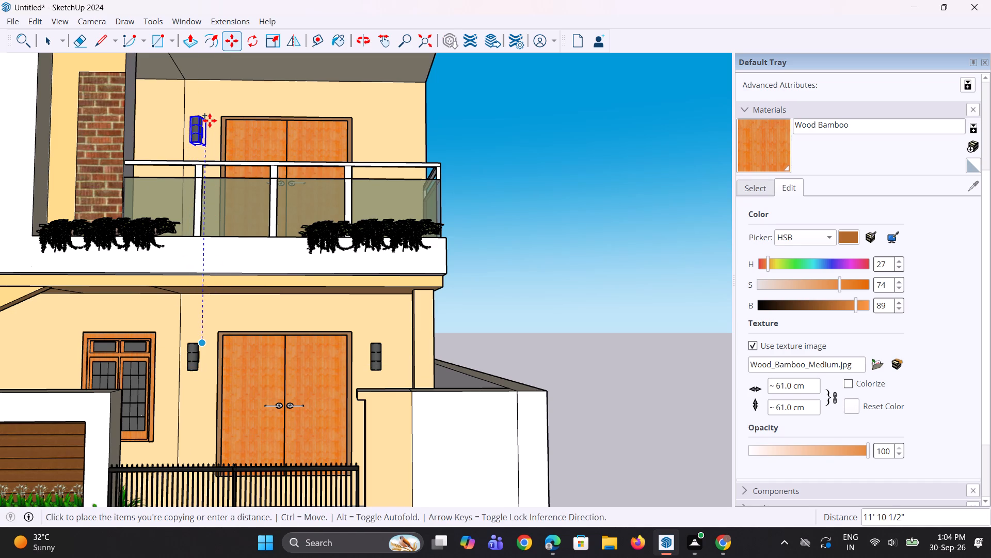
left_click(211, 116)
middle_click_drag(225, 220, 202, 299)
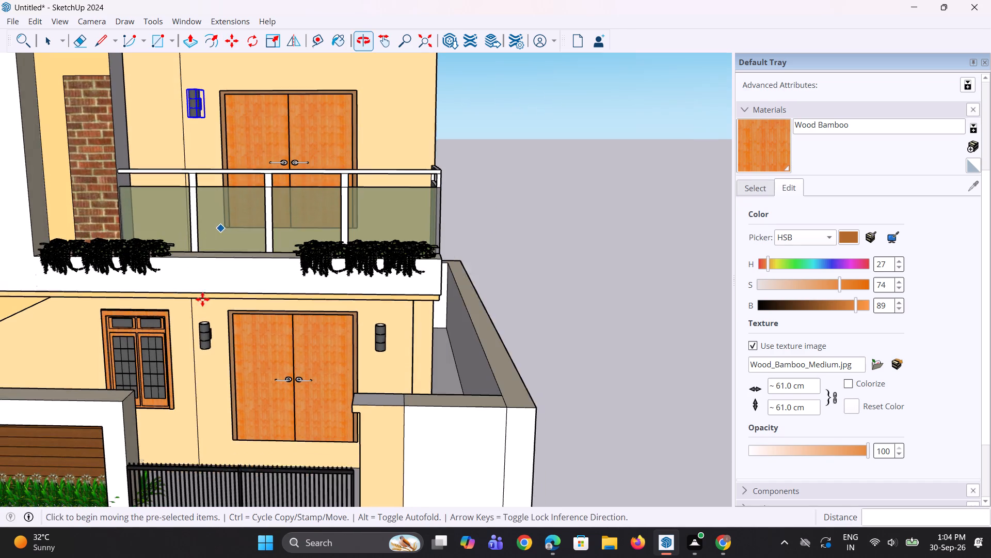
Copy the upper-floor wall light about 9' 5" along the red axis to the wall on the other side of the balcony door.
key("m")
scroll(216, 144, "up", 5)
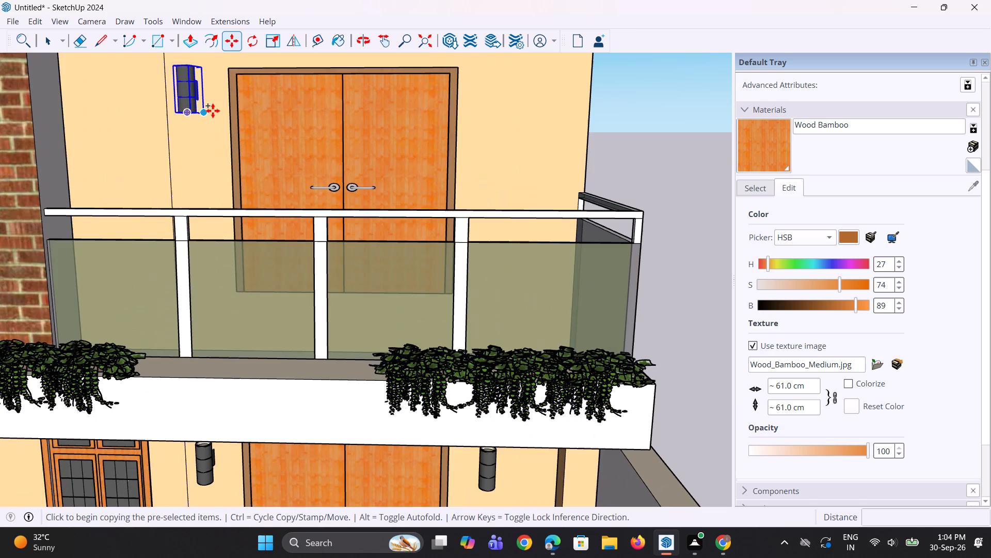
left_click(208, 111)
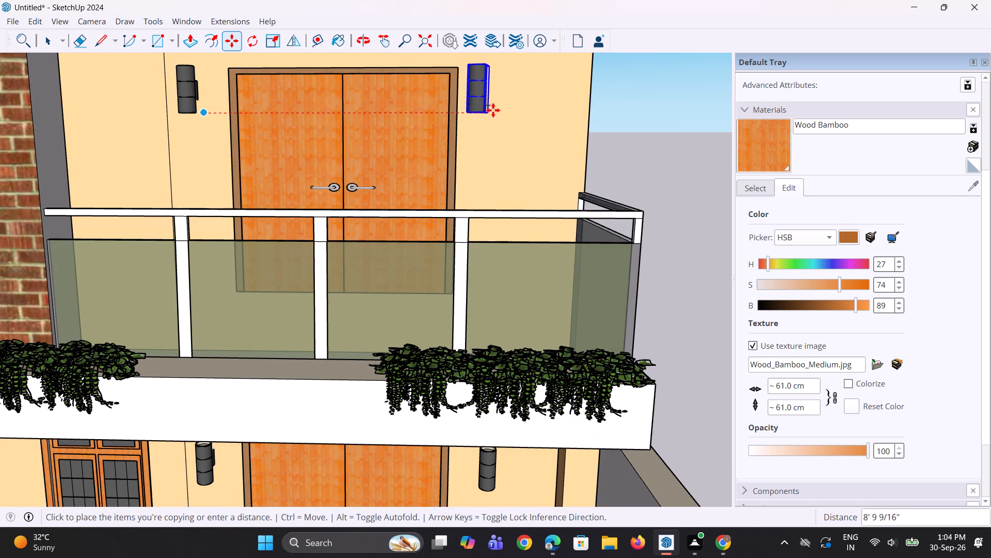
left_click(510, 106)
key("space")
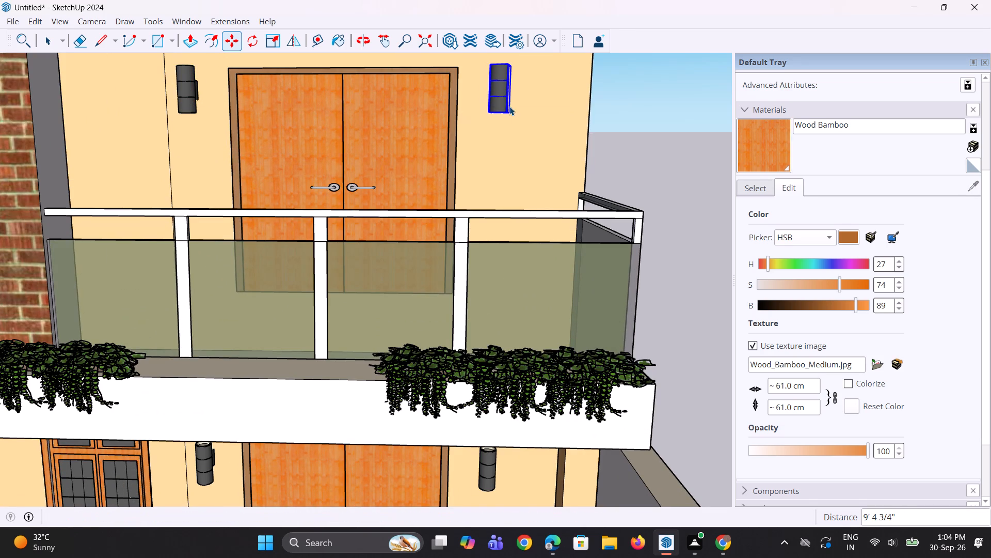
Narrow the newly copied upper-floor wall light by scaling it to about 0.67 along the green axis.
key("s")
scroll(520, 104, "up", 1)
middle_click_drag(506, 104, 480, 180)
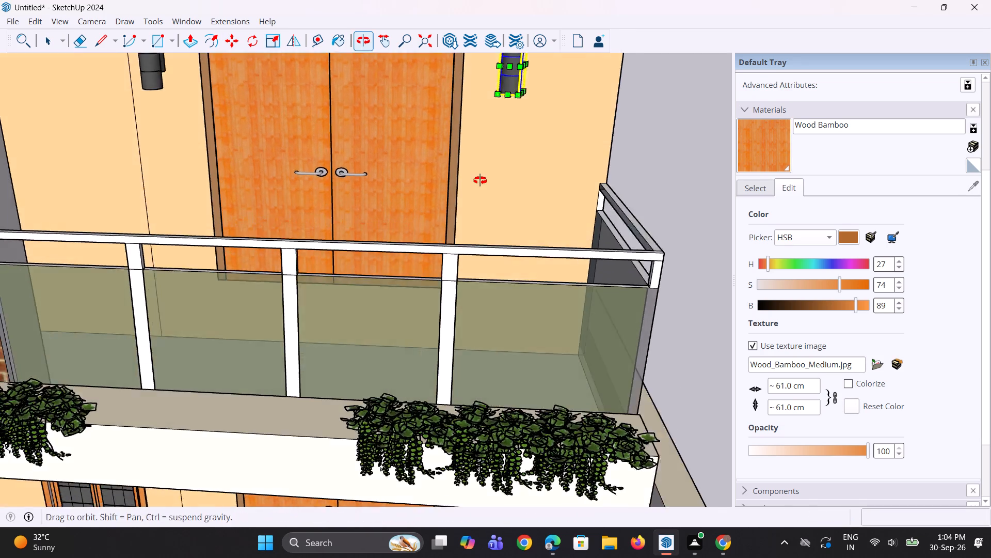
middle_click_drag(480, 180, 468, 200)
scroll(545, 78, "up", 2)
scroll(513, 181, "down", 11)
middle_click_drag(520, 207, 532, 123)
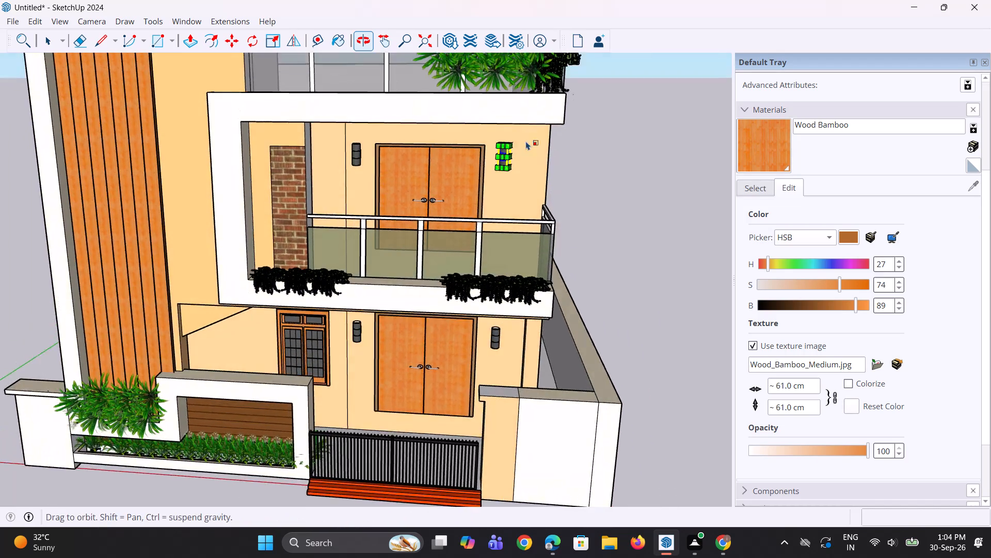
scroll(512, 176, "up", 9)
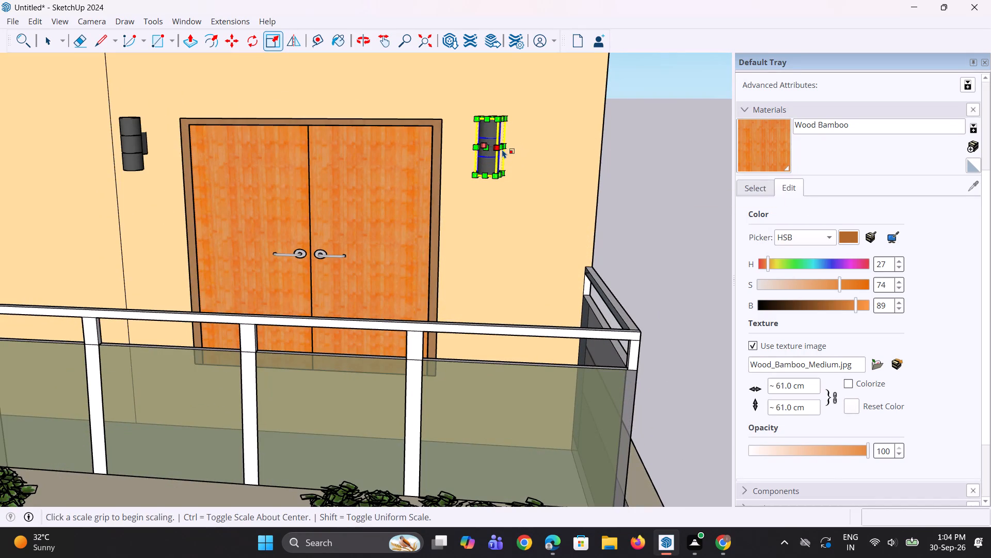
left_click(504, 147)
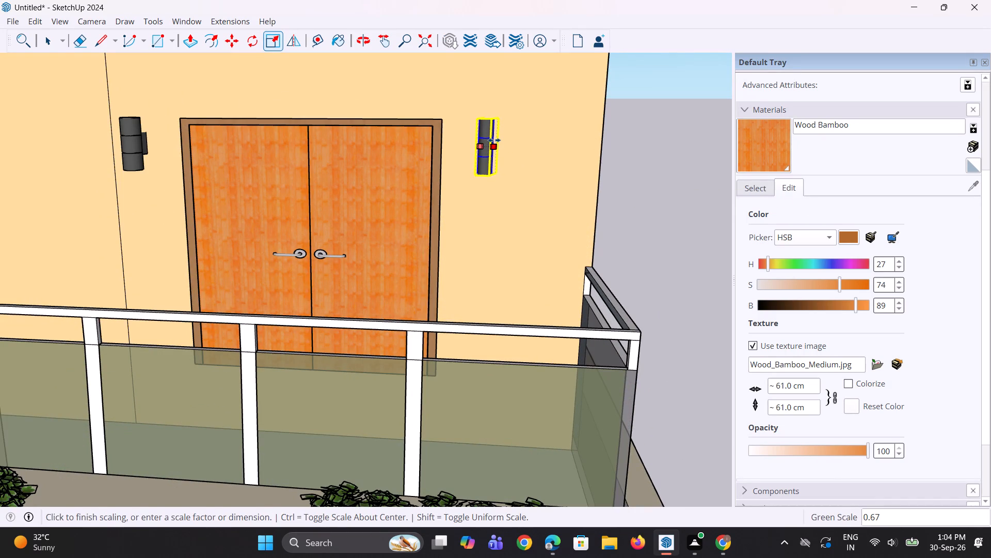
left_click(494, 140)
key("space")
key("space")
Narrow the other upper-floor wall light, nearest the brick panel, by scaling it to about 0.51 along the green axis.
scroll(186, 151, "up", 1)
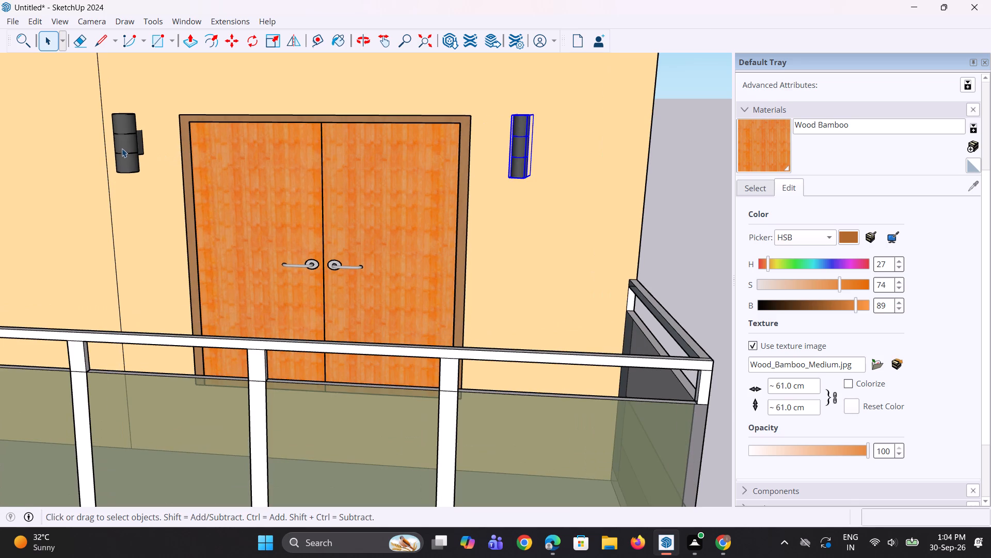
left_click(121, 149)
key("s")
scroll(124, 150, "up", 2)
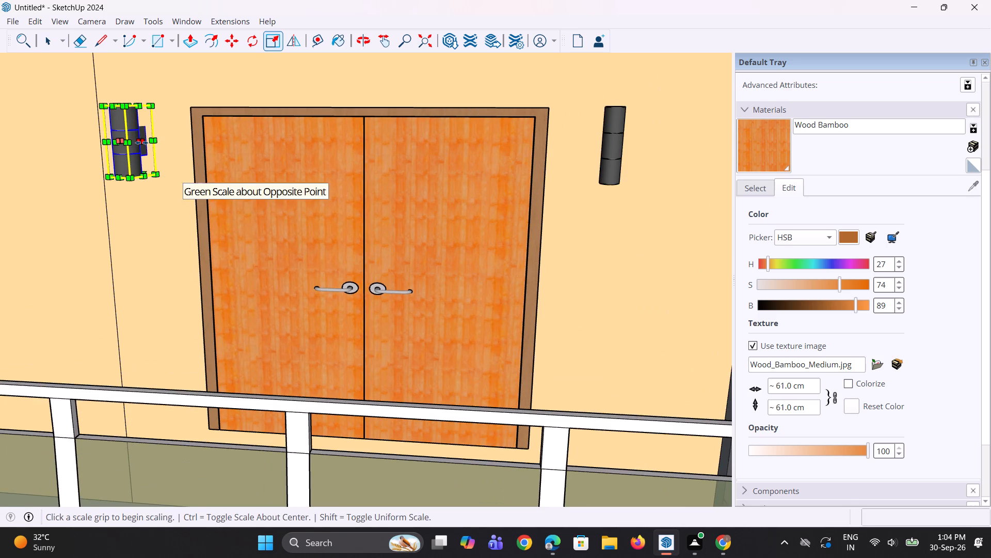
left_click(141, 143)
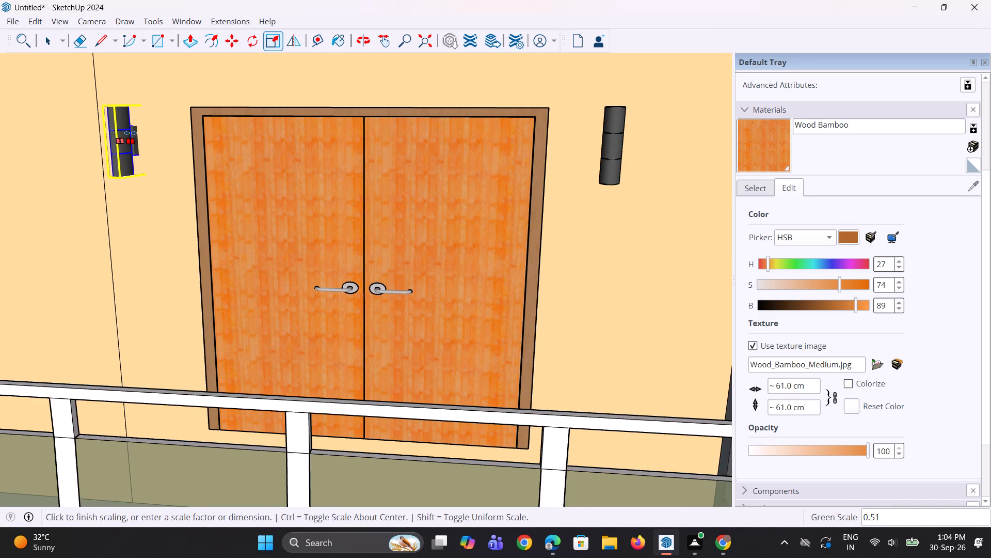
left_click(130, 132)
key("space")
key("space")
Narrow the ground-floor wall light beside the corner column by scaling it to about 0.60 along the green axis.
scroll(211, 211, "down", 10)
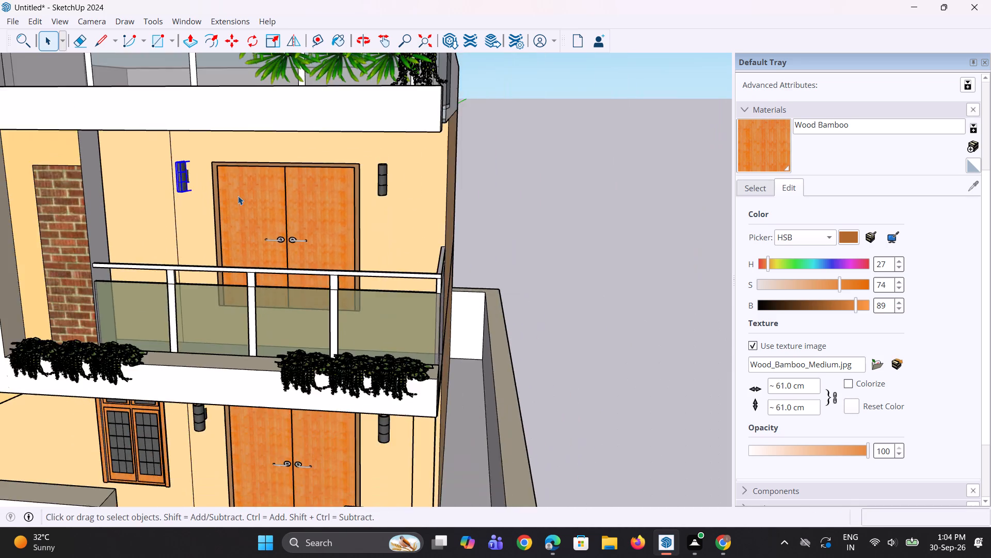
middle_click_drag(243, 223, 298, 206)
scroll(378, 463, "up", 3)
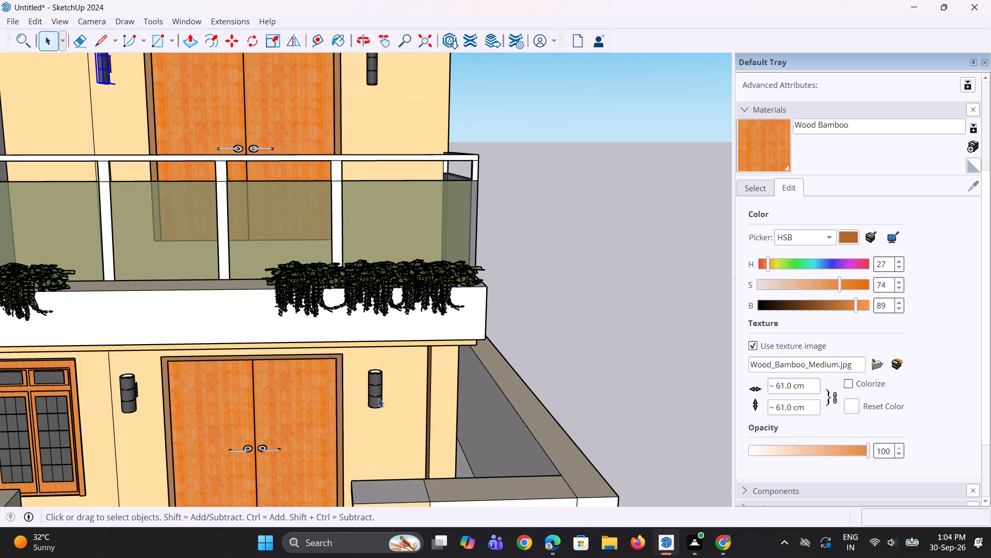
left_click(378, 398)
scroll(376, 408, "up", 6)
key("s")
scroll(380, 400, "up", 3)
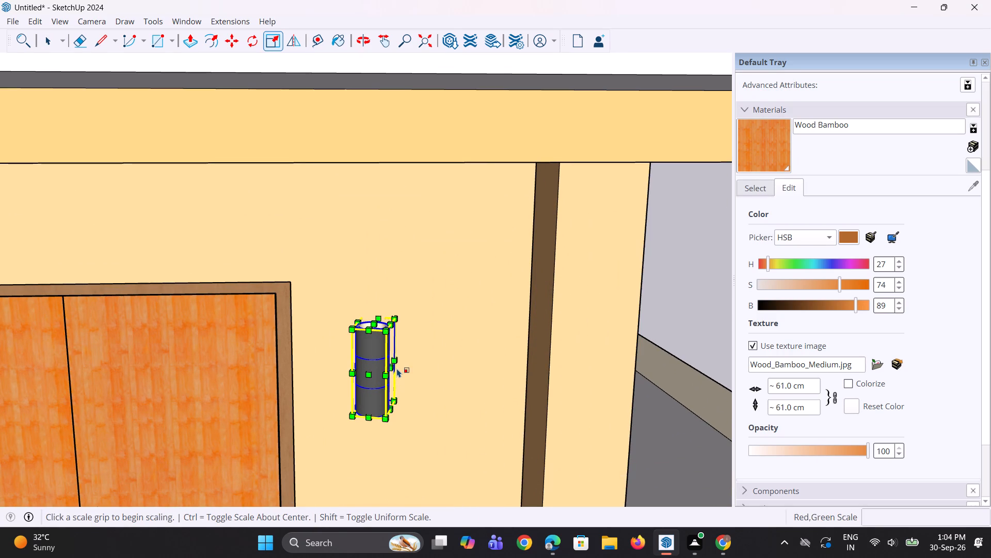
left_click(391, 368)
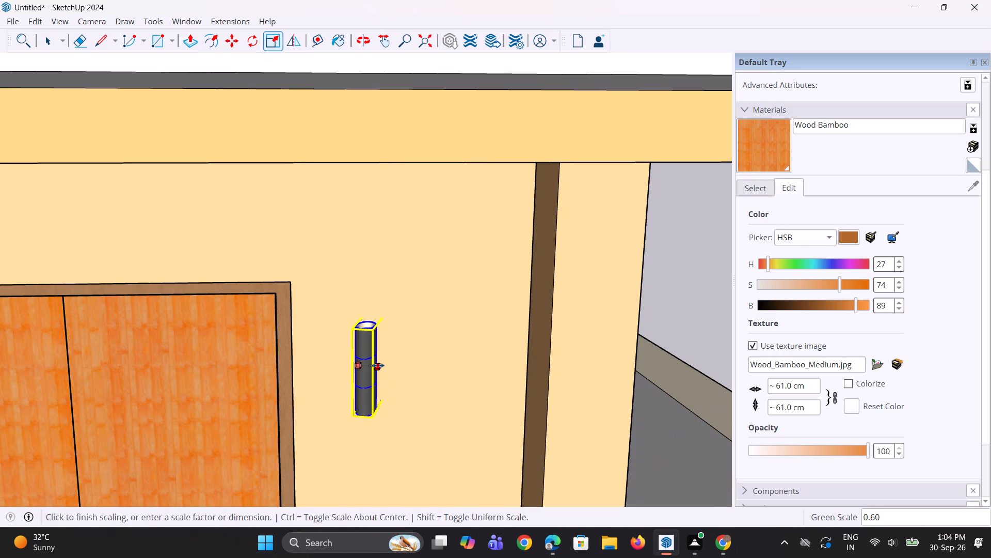
left_click(378, 365)
key("space")
key("space")
Narrow the ground-floor wall light between the window and the double door by scaling it along the green axis.
scroll(378, 365, "down", 11)
scroll(127, 427, "up", 2)
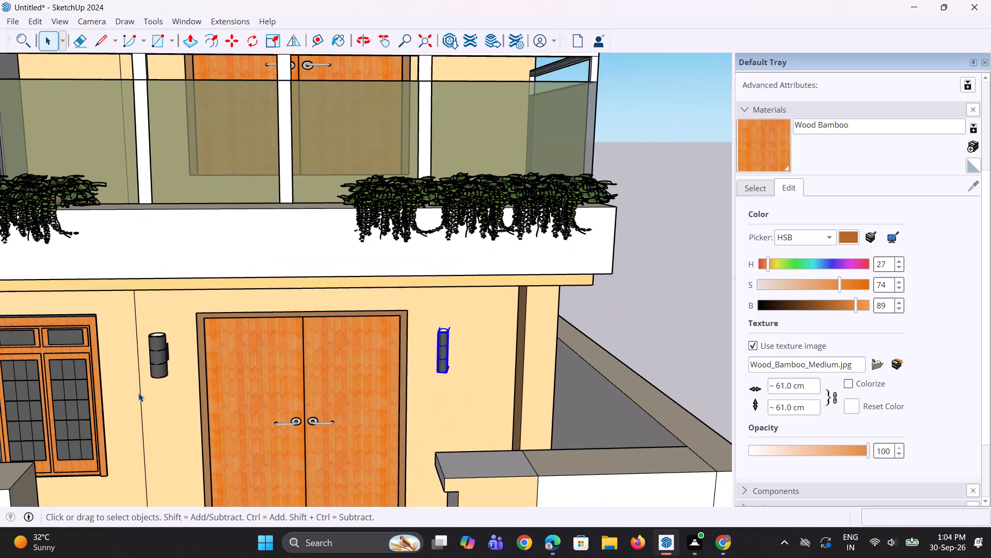
left_click(162, 365)
scroll(159, 367, "up", 5)
key("s")
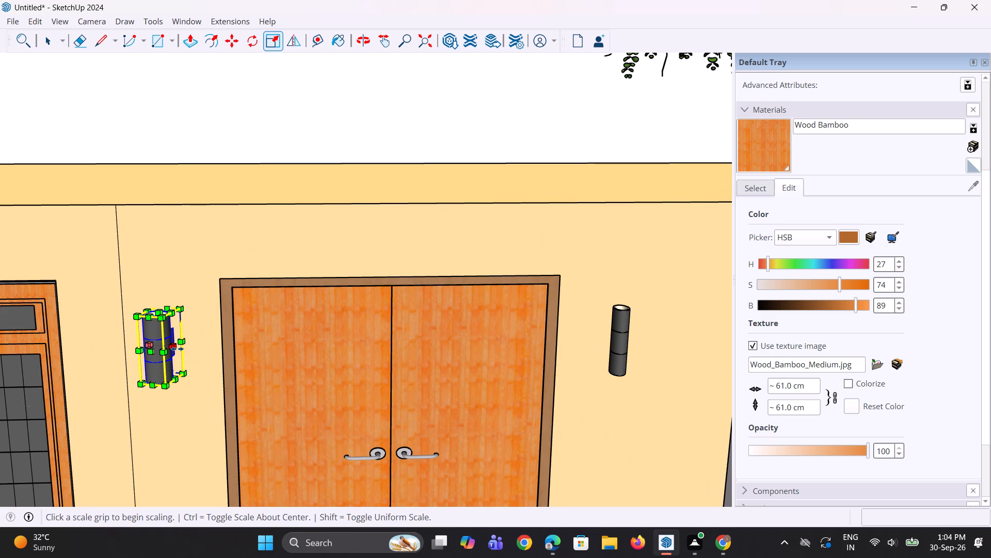
left_click(177, 349)
left_click(164, 342)
key("space")
key("space")
scroll(201, 374, "down", 2)
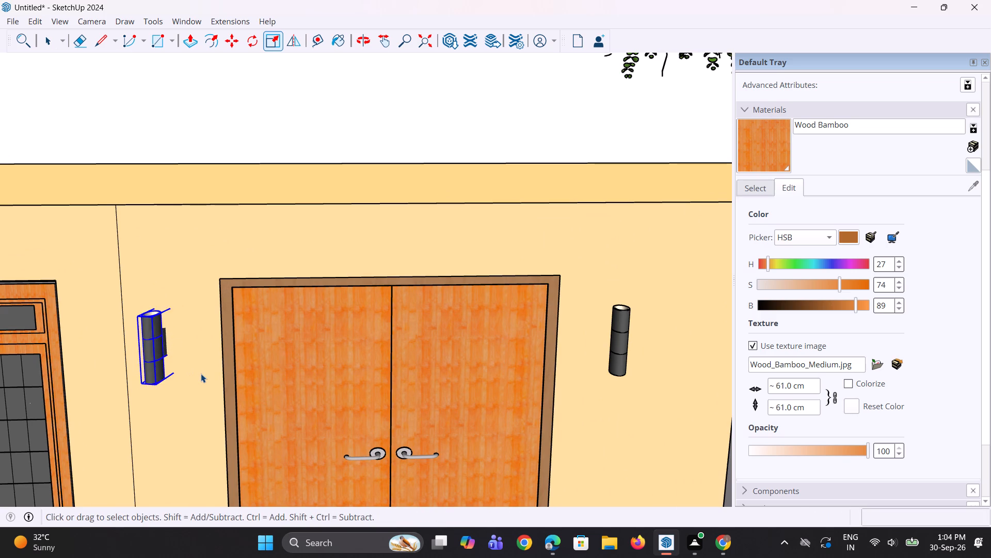
scroll(201, 374, "down", 8)
left_click(513, 333)
Examine the overall front facade and the wall lights flanking the doors on both floors.
middle_click_drag(219, 406, 274, 368)
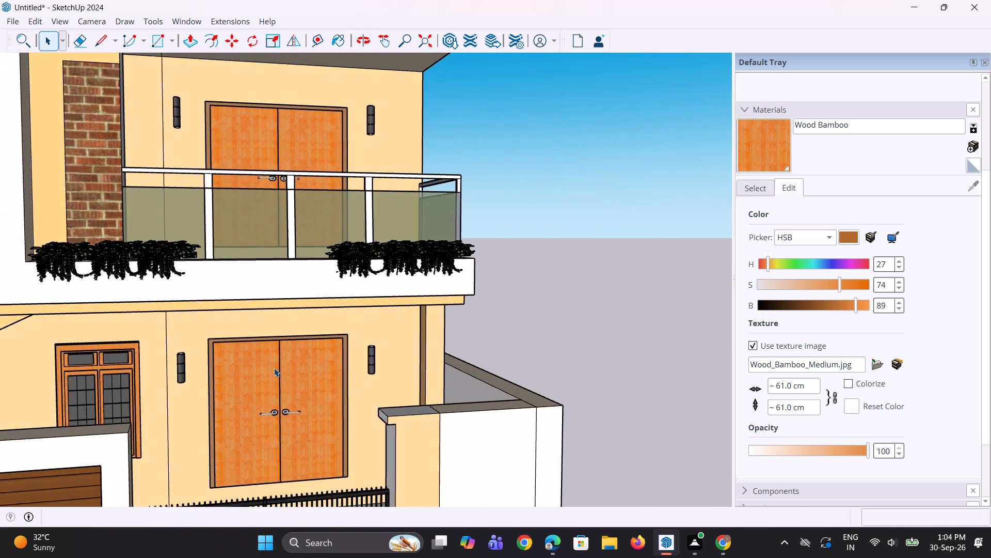
scroll(274, 368, "down", 7)
middle_click_drag(258, 376, 244, 373)
scroll(233, 368, "down", 2)
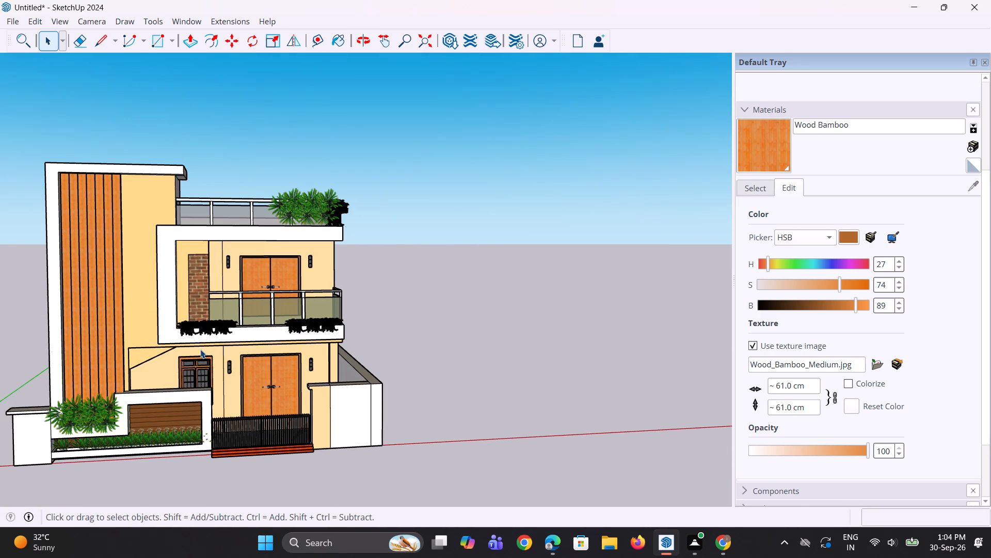
middle_click_drag(311, 488, 282, 475)
scroll(403, 448, "up", 2)
middle_click_drag(367, 455, 365, 460)
scroll(367, 455, "down", 1)
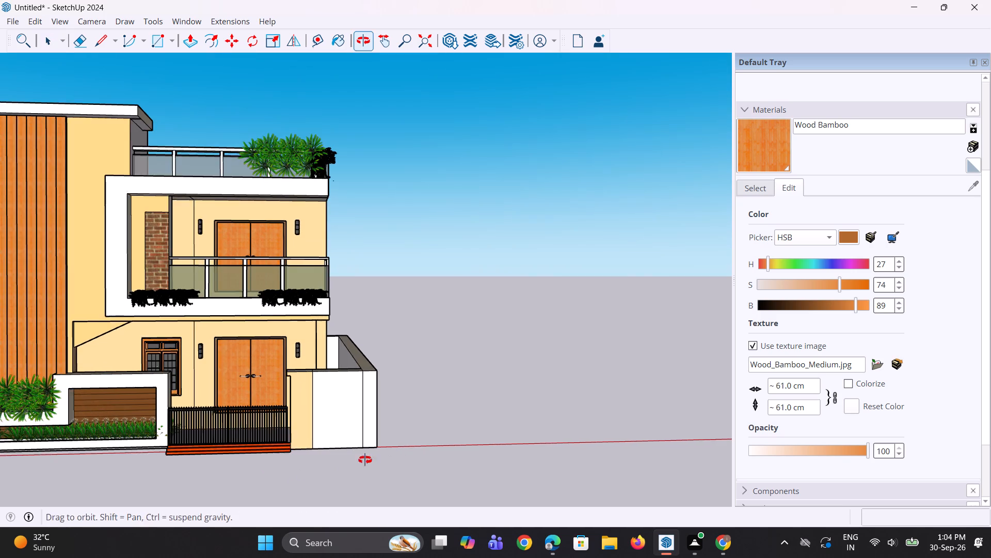
Copy the bottom edge of the white front boundary wall beside the gate 1' straight up the wall.
middle_click_drag(365, 460, 341, 476)
scroll(325, 460, "up", 6)
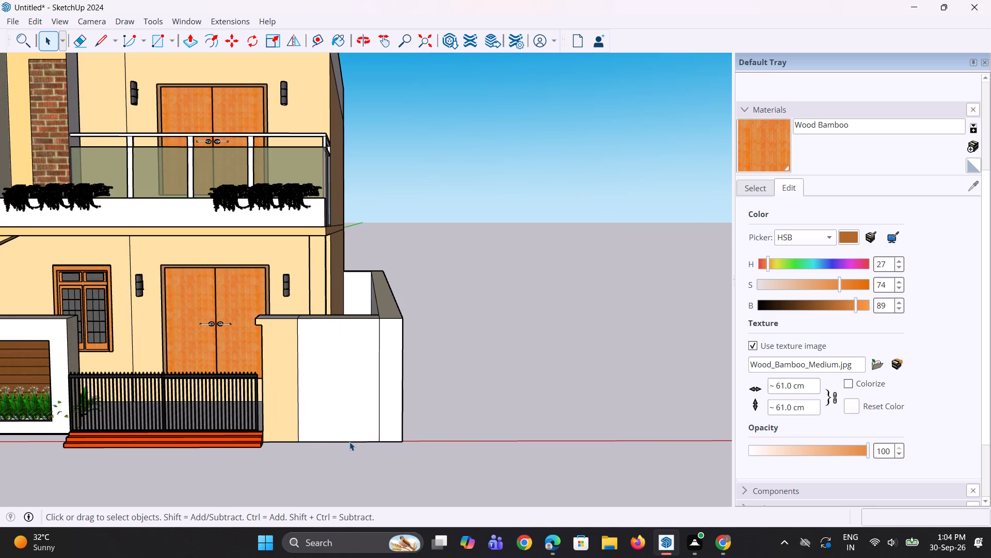
left_click(349, 442)
scroll(377, 444, "up", 3)
key("m")
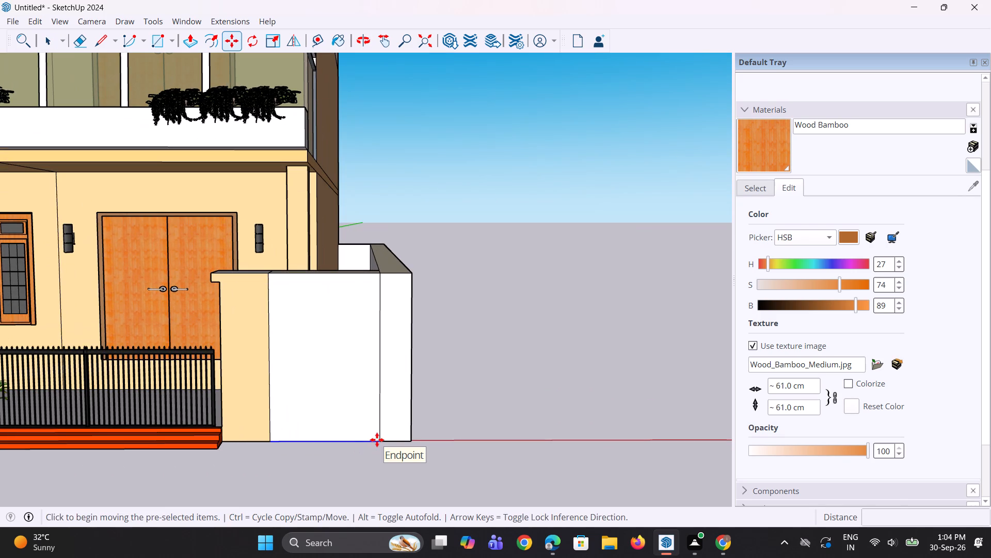
left_click(381, 440)
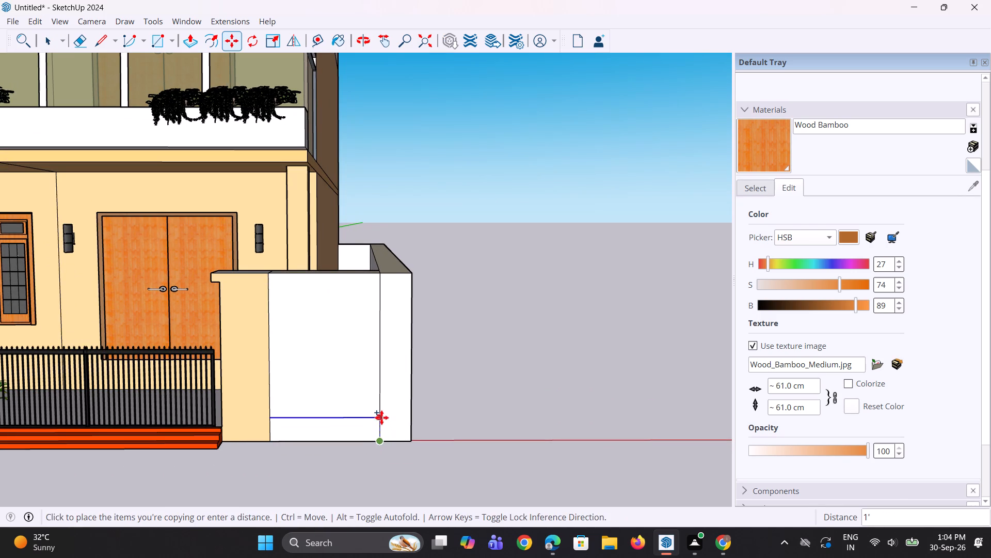
left_click(381, 417)
Push/Pull the 1' high strip at the base of the front boundary wall outwards by about 7 3/16".
middle_click_drag(376, 433, 292, 468)
key("p")
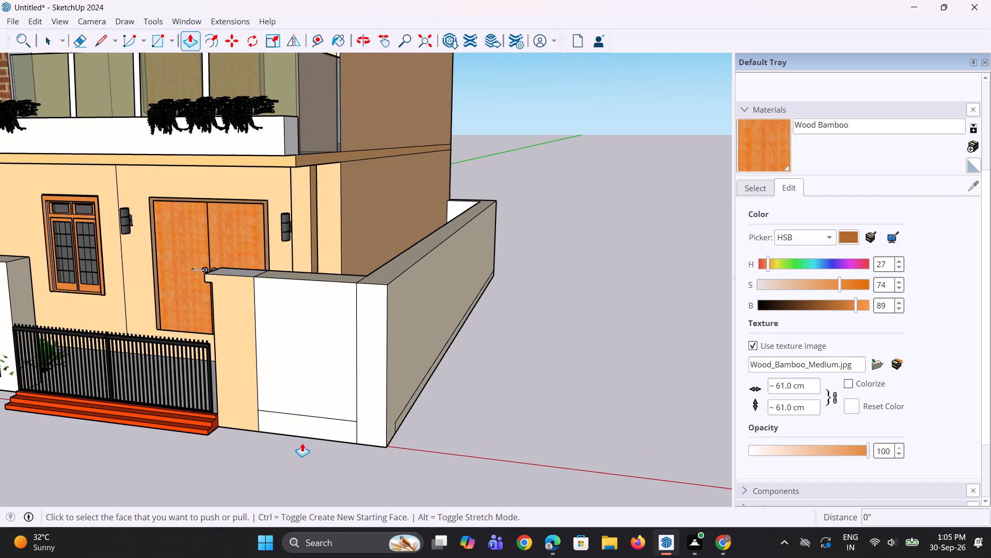
left_click(311, 427)
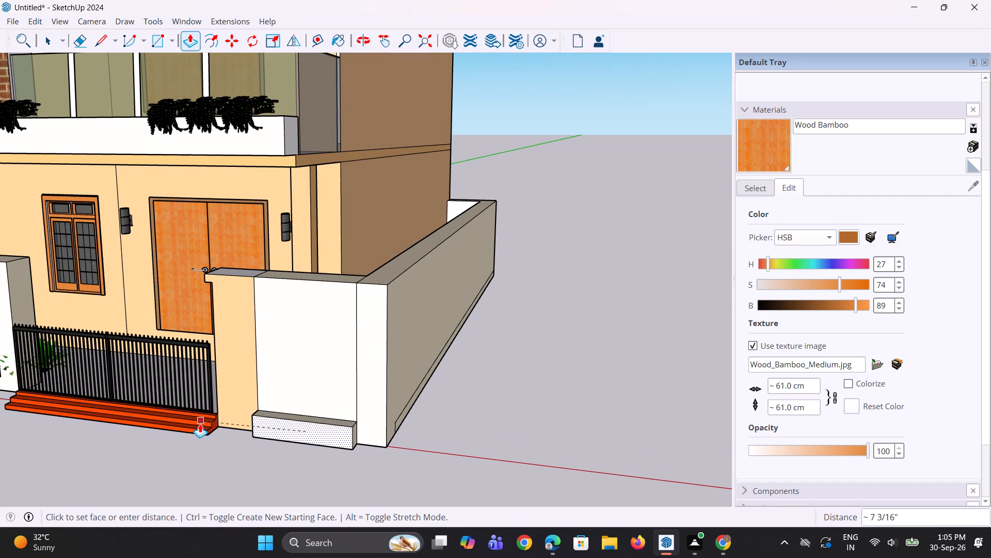
scroll(194, 428, "down", 4)
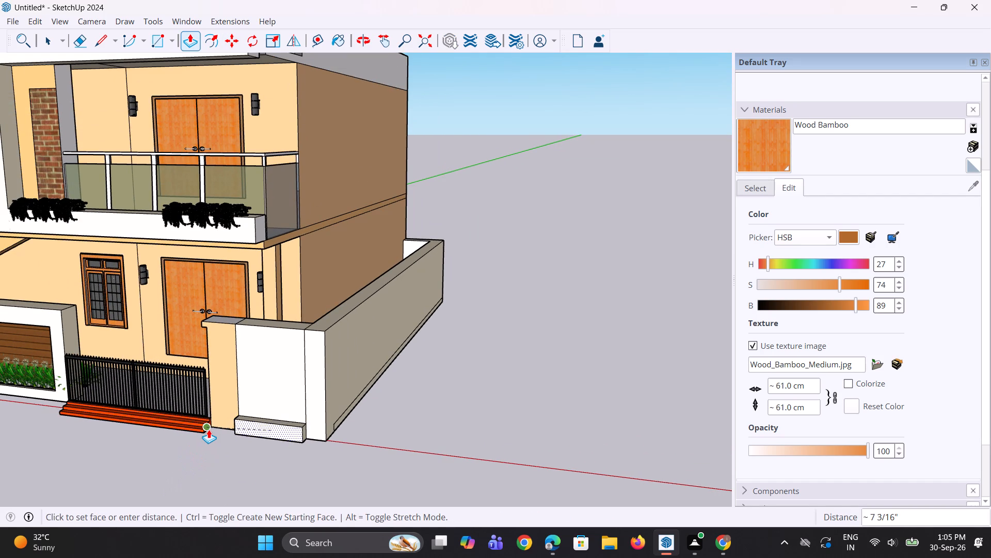
left_click(209, 429)
Pull the front face of the low box further out to the endpoint of the red entrance steps, about 4 5/16".
middle_click_drag(255, 431, 260, 480)
scroll(277, 442, "up", 3)
middle_click_drag(273, 441, 270, 450)
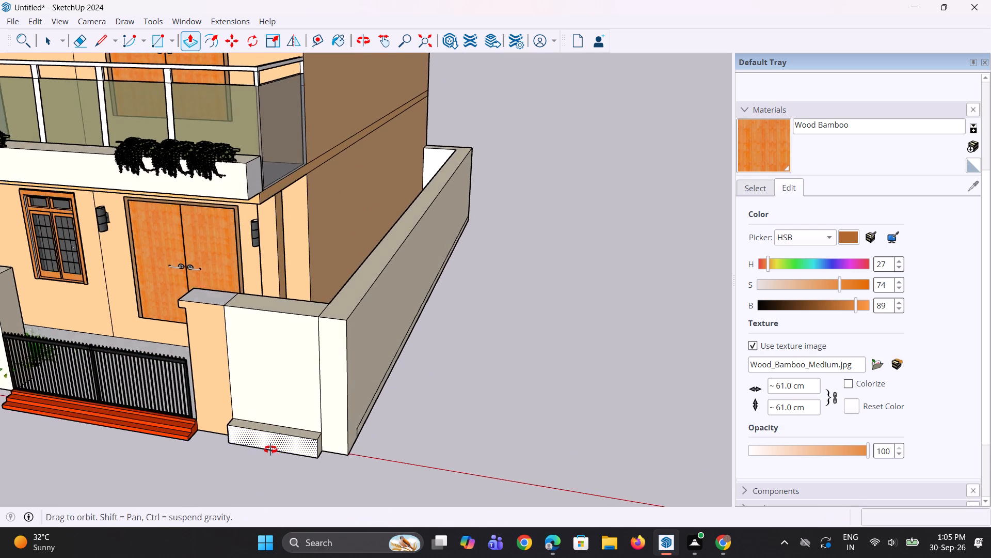
middle_click_drag(270, 450, 268, 455)
left_click(249, 444)
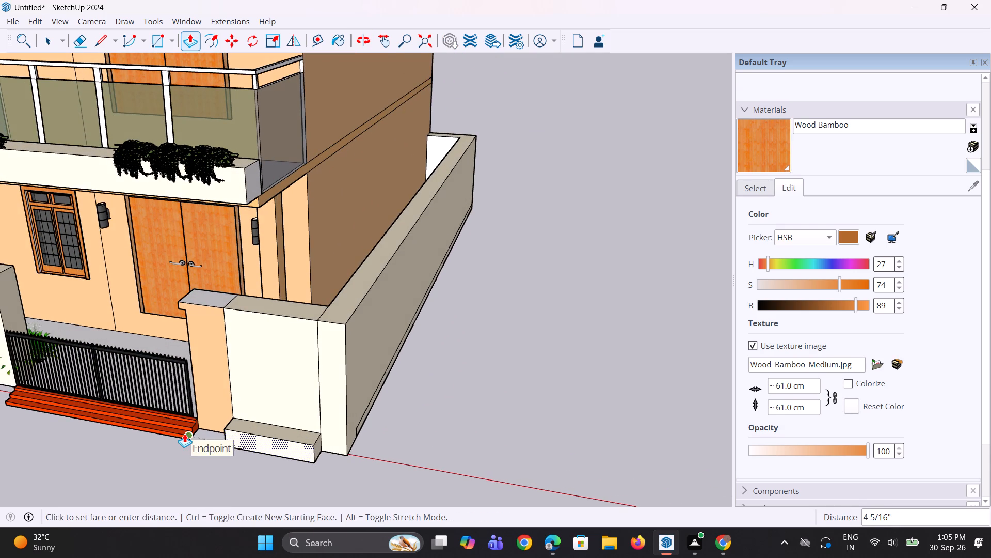
left_click(178, 437)
middle_click_drag(216, 435, 253, 446)
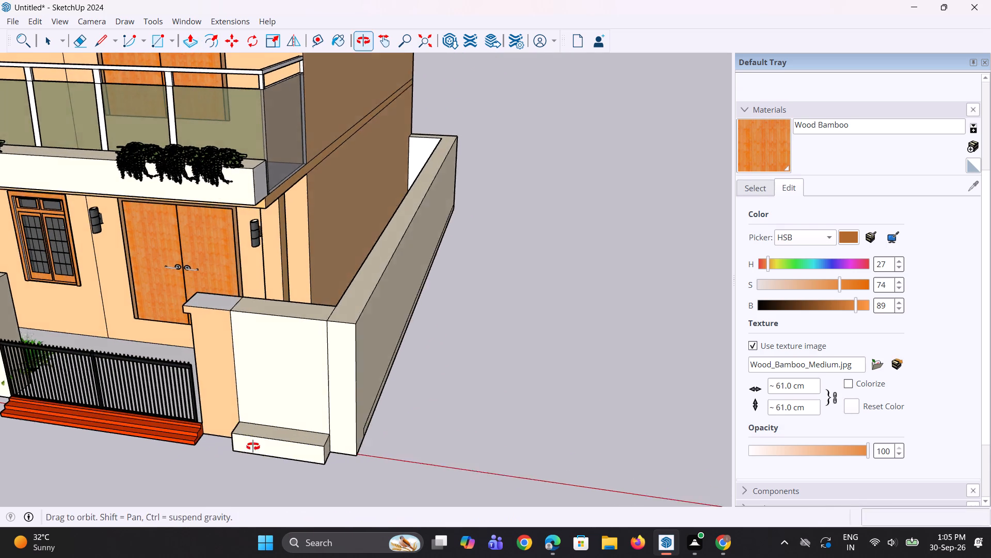
middle_click_drag(253, 446, 278, 458)
key("space")
key("space")
Offset the outline of the low box's top face inwards to form a thin rim around it.
middle_click_drag(300, 457, 307, 480)
middle_click_drag(263, 458, 304, 457)
scroll(300, 457, "up", 1)
left_click(303, 455)
scroll(303, 455, "up", 1)
key("f")
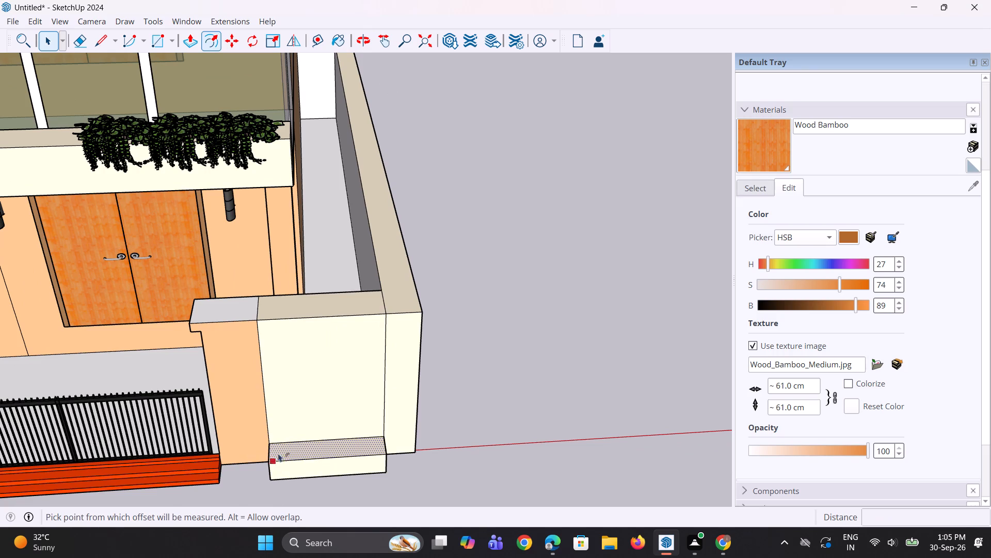
scroll(279, 450, "up", 9)
left_click(292, 462)
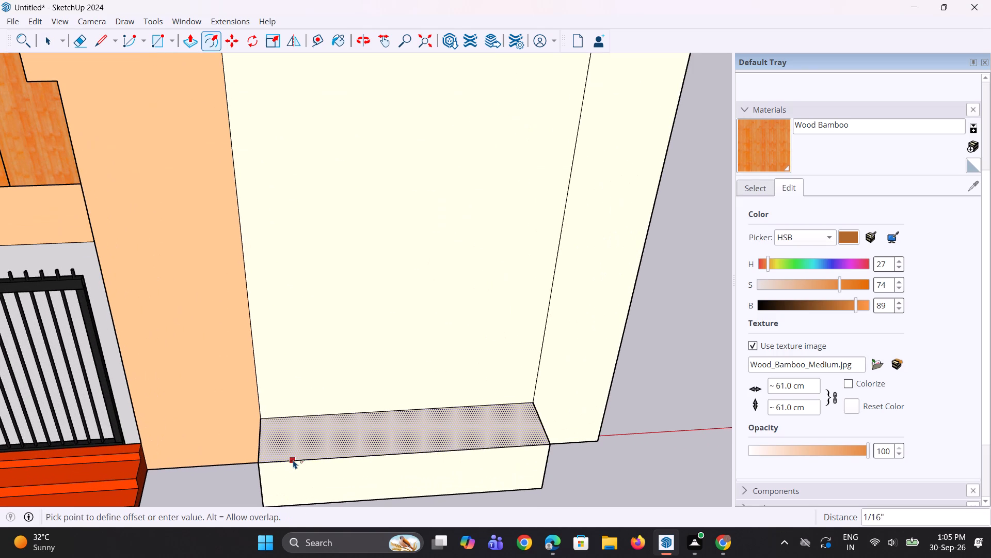
left_click(293, 456)
key("space")
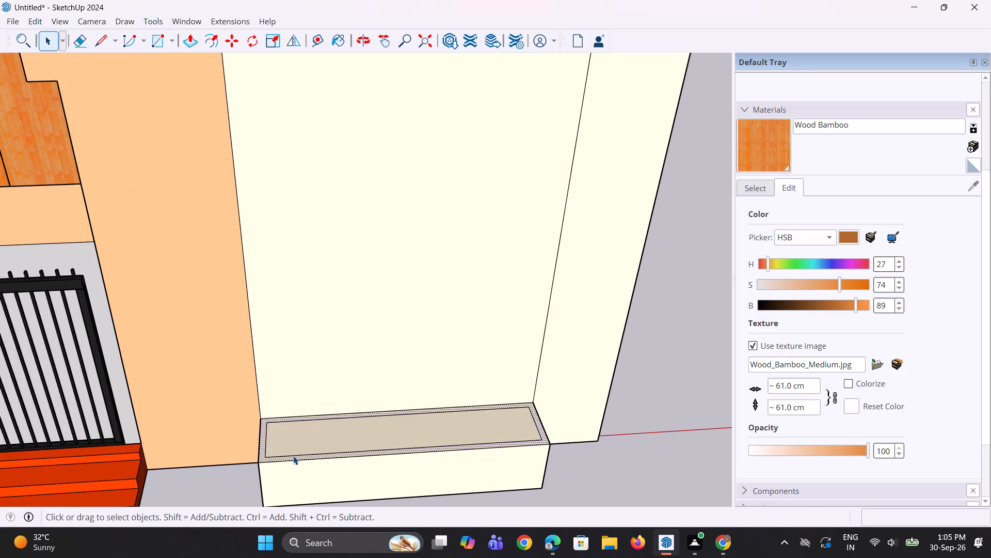
Push the inner top face of the front boundary-wall box down about 7 5/8" to hollow out the planter.
key("space")
left_click(360, 441)
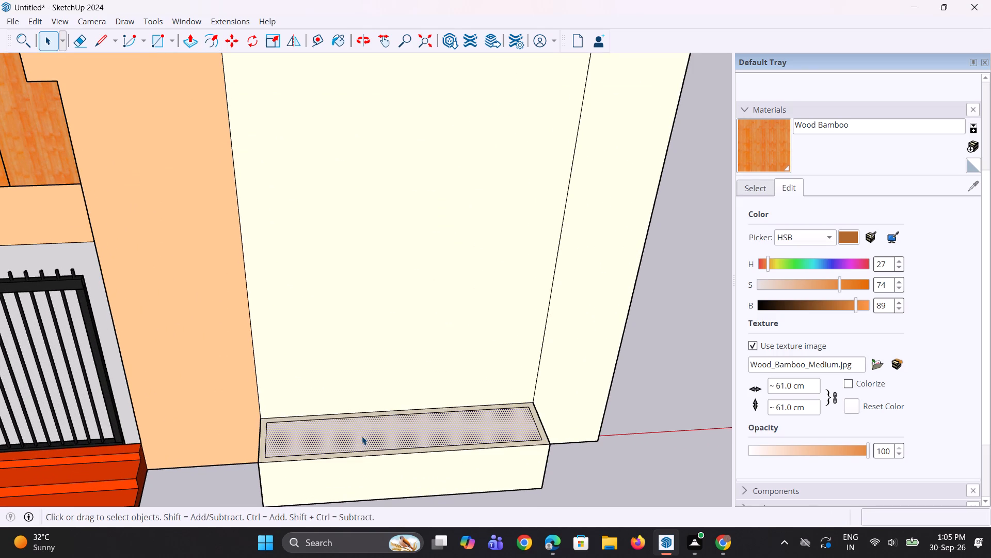
key("p")
left_click(363, 434)
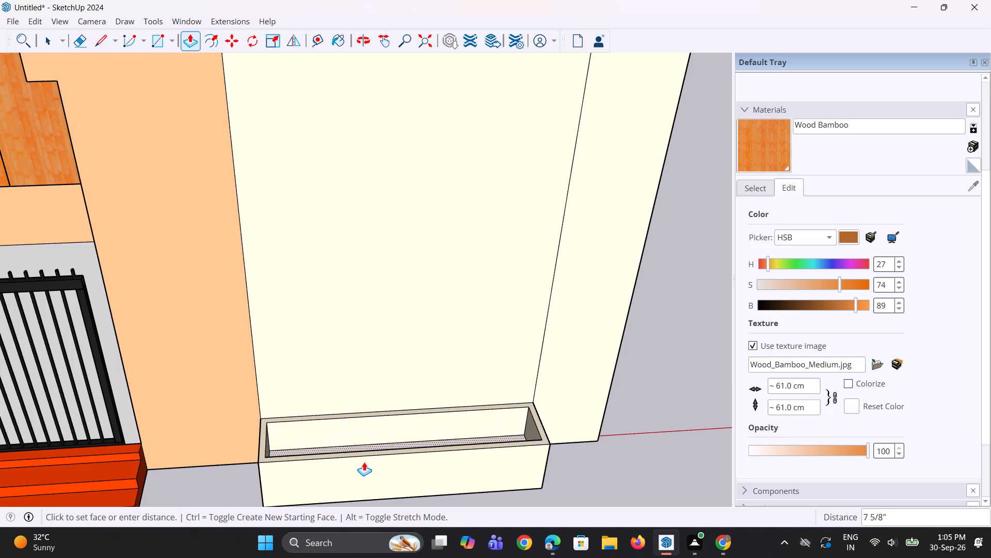
left_click(364, 462)
scroll(364, 462, "down", 16)
key("space")
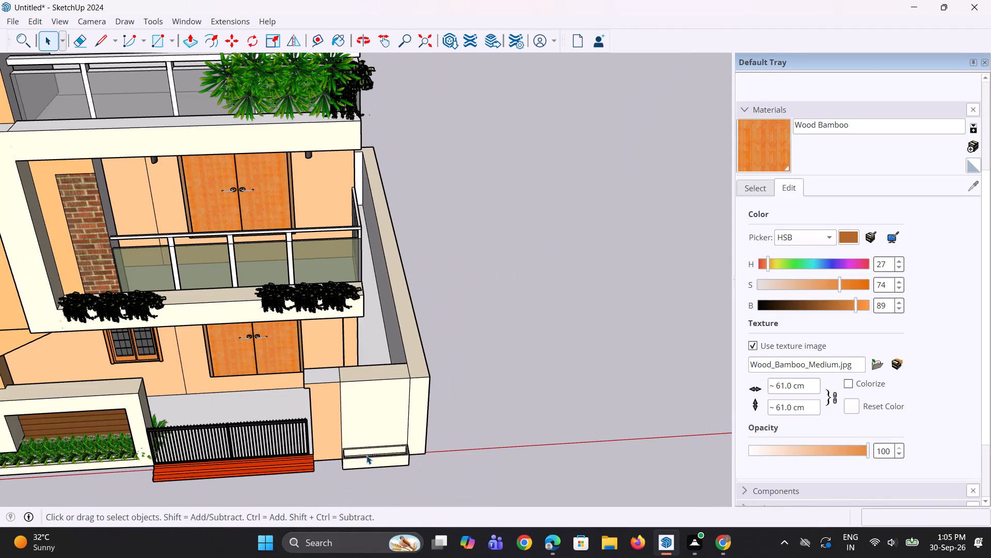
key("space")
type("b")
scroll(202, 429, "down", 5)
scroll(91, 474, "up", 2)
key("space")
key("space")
Copy a plant from the bed below the slatted wall panel about 18' across to the planter beyond the gate.
scroll(127, 439, "up", 2)
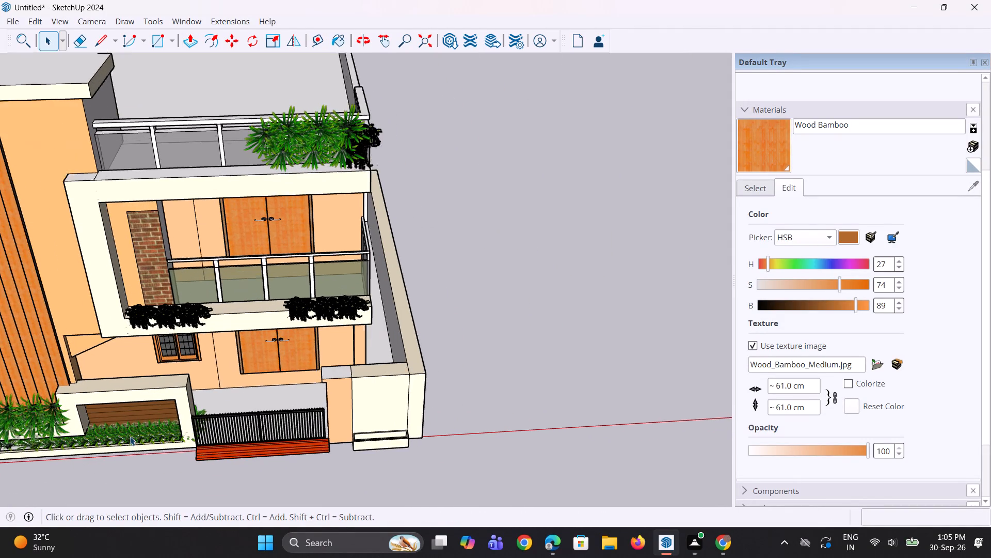
left_click(145, 436)
scroll(155, 437, "up", 2)
key("m")
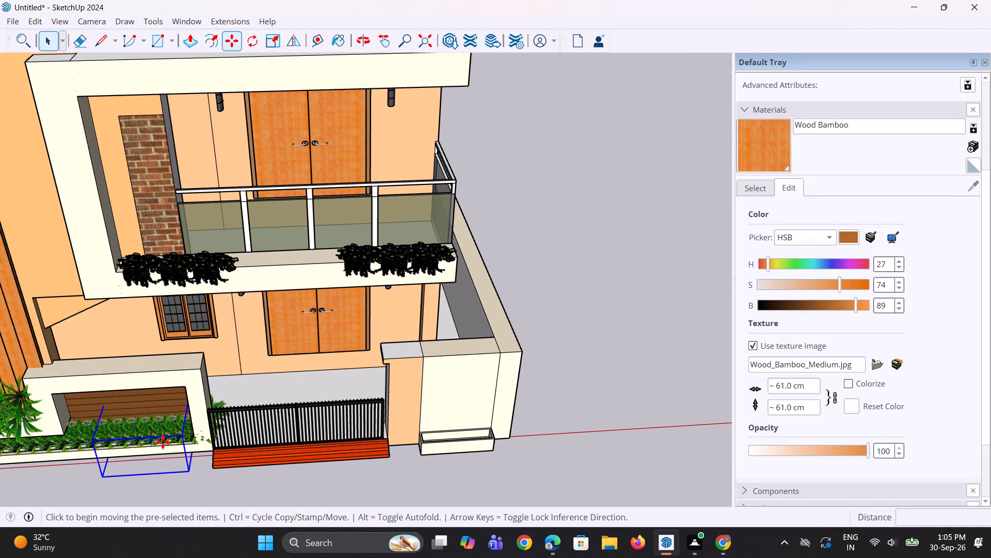
left_click(184, 441)
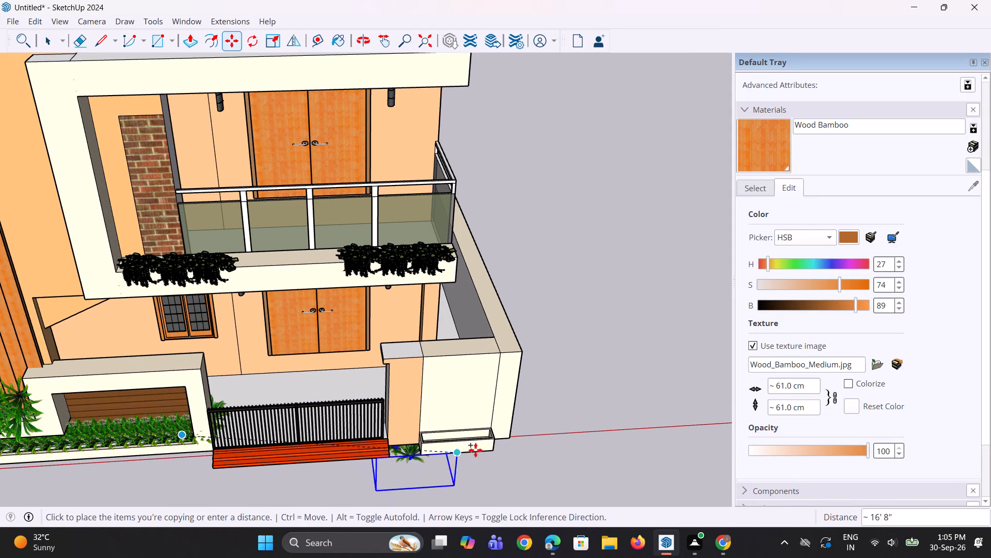
scroll(494, 438, "up", 2)
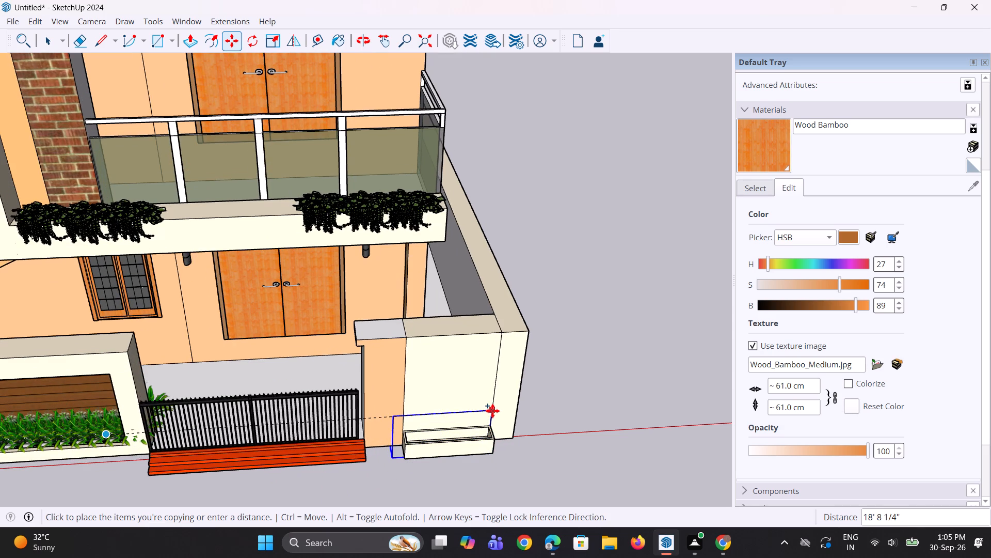
left_click(488, 408)
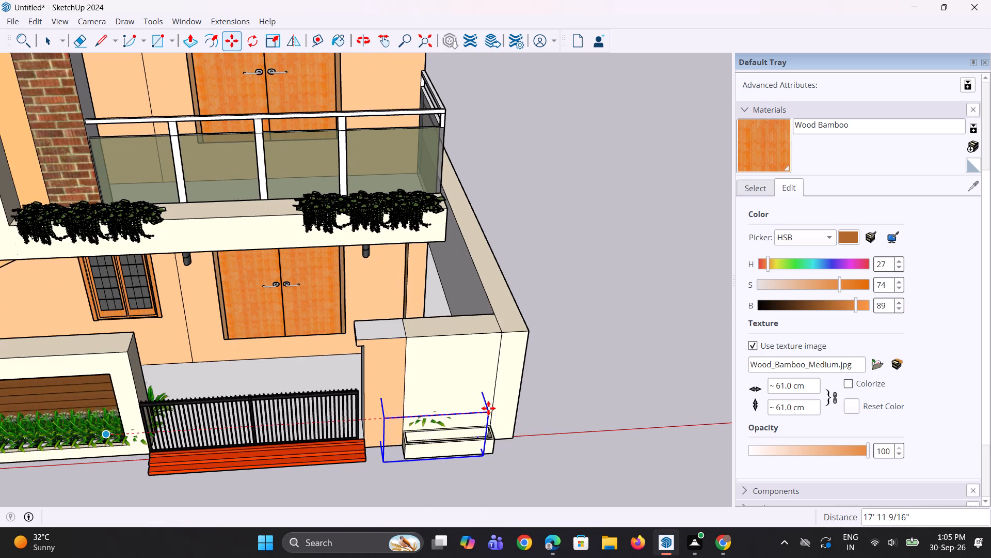
Move the copied plant closer to the boundary-wall planter in two shifts, the second about 6 9/16".
middle_click_drag(489, 432, 460, 387)
left_click(447, 428)
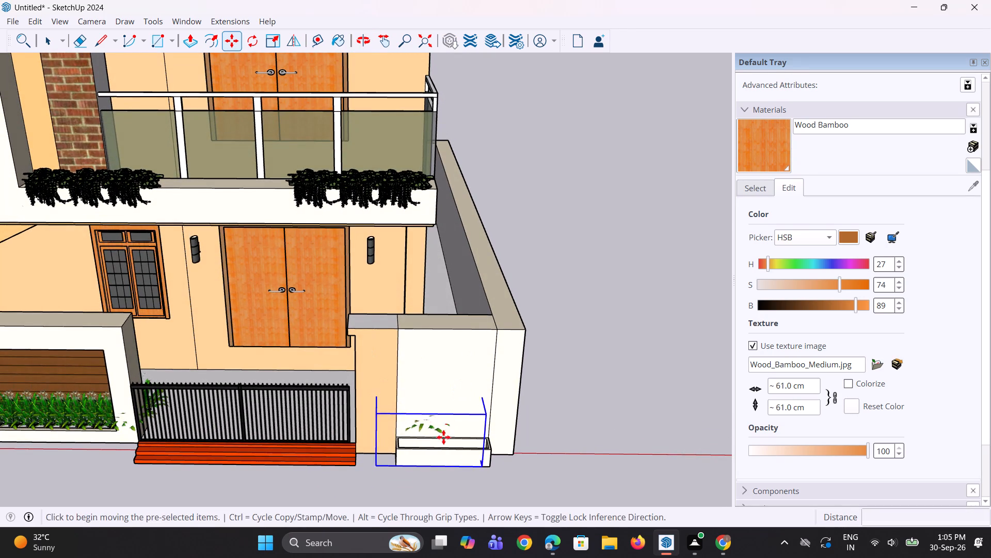
left_click(443, 445)
middle_click_drag(479, 452, 420, 452)
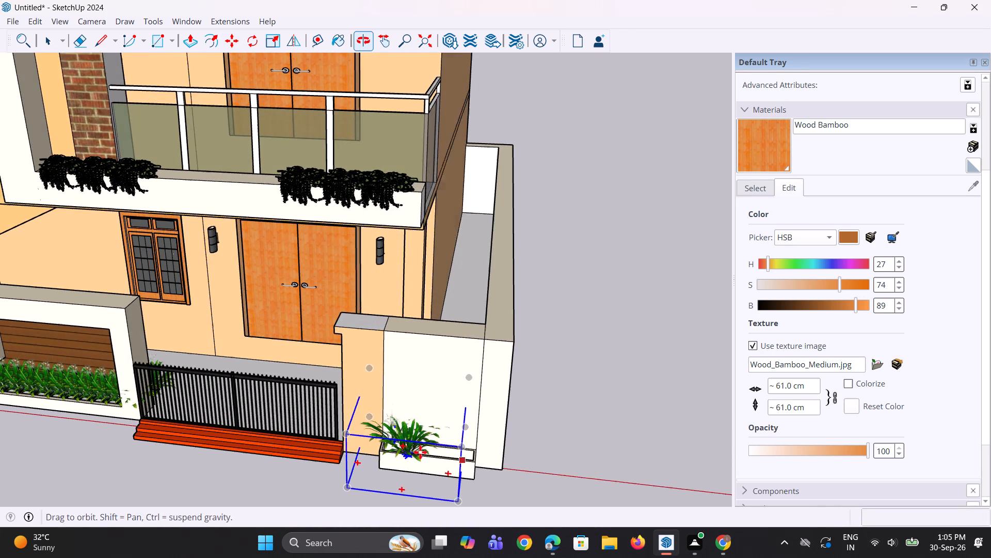
middle_click_drag(411, 452, 542, 435)
scroll(408, 458, "up", 1)
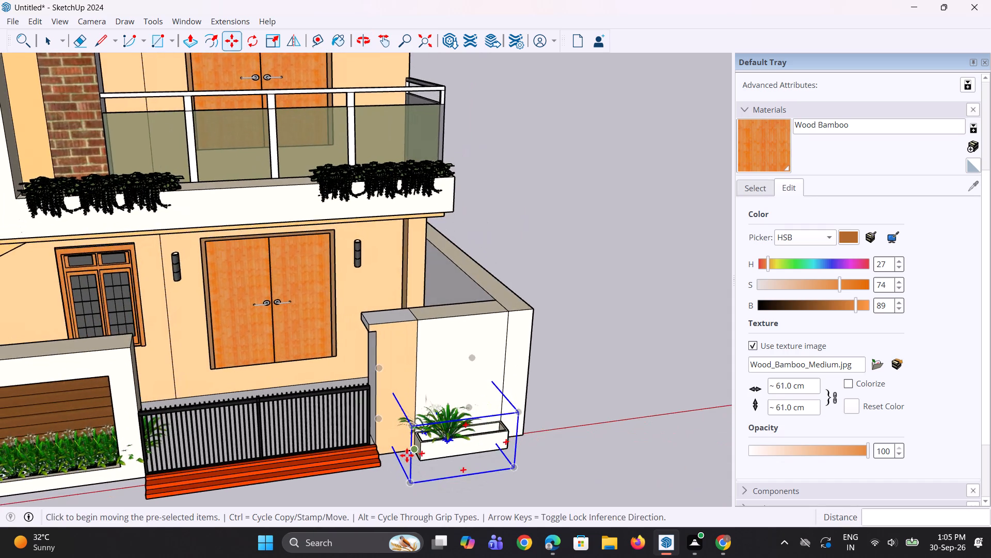
scroll(407, 455, "up", 5)
left_click(471, 430)
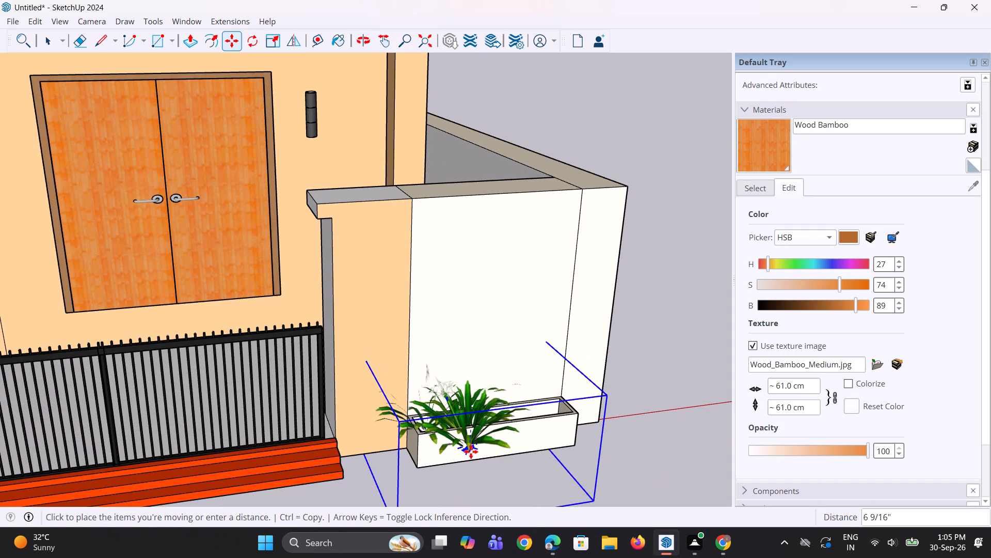
left_click(469, 455)
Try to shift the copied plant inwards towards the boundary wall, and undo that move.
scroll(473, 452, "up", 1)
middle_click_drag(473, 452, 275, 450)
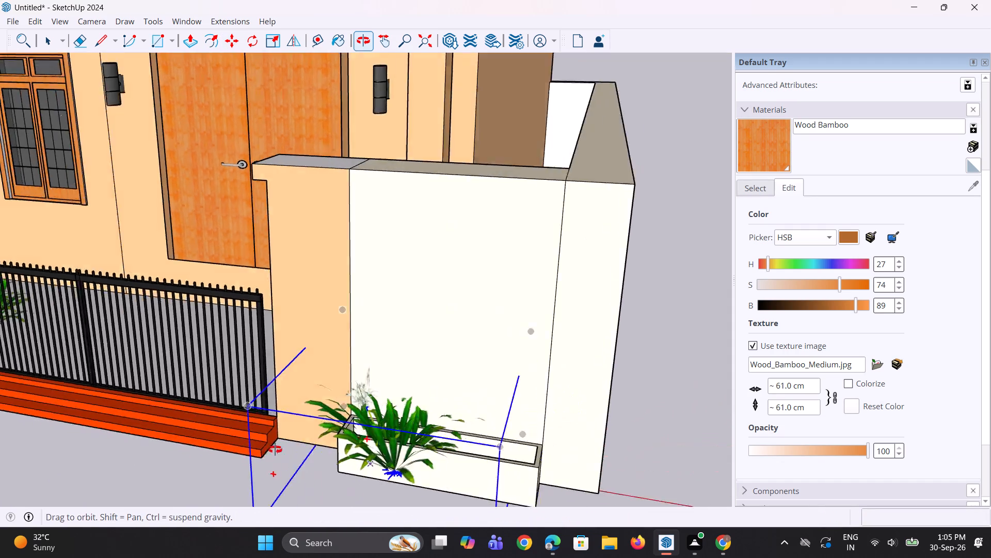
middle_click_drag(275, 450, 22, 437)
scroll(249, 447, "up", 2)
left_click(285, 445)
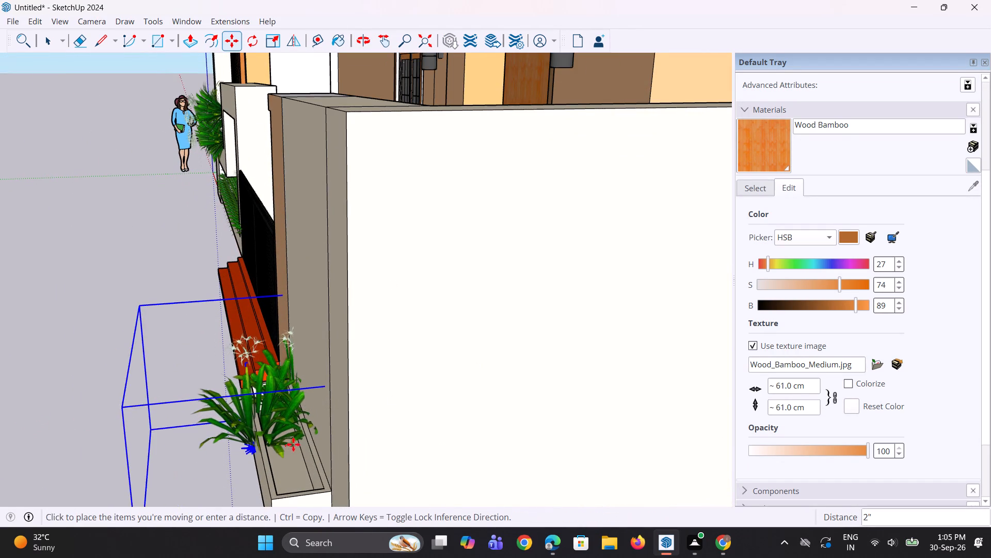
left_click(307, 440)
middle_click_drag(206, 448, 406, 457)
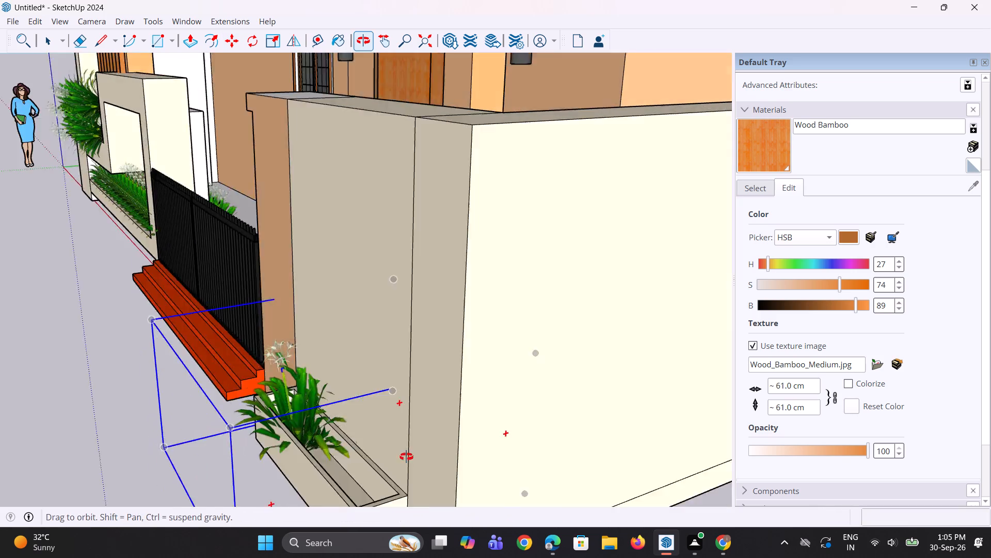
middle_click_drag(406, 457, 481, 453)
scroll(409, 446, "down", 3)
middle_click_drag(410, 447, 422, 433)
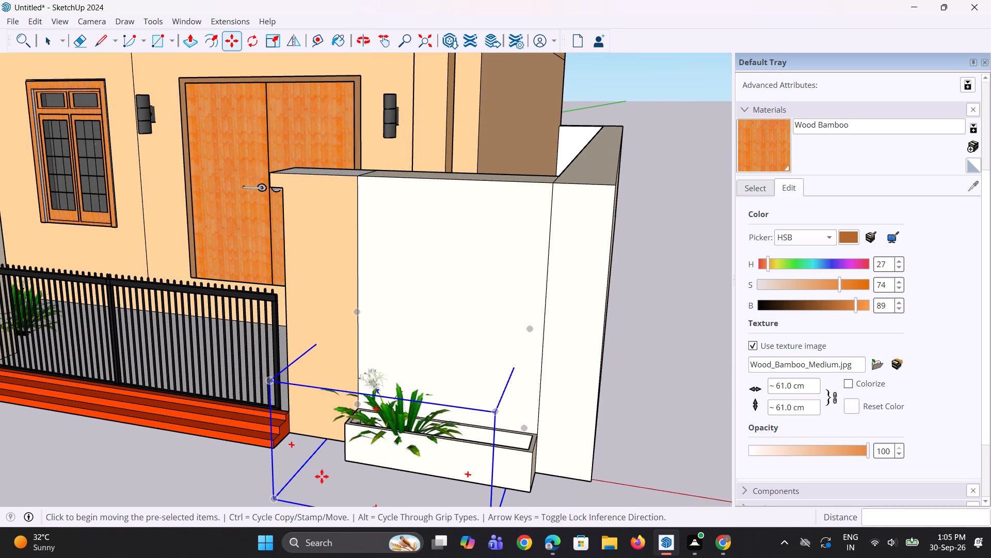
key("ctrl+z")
Copy the plant at the boundary-wall planter about 10' along the red axis, out past the planter's far end.
middle_click_drag(234, 491, 460, 490)
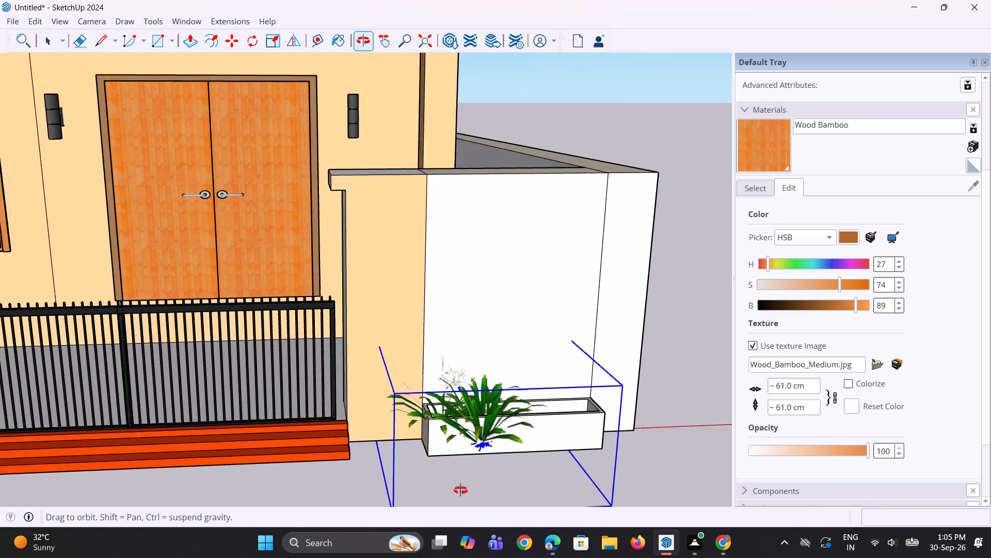
middle_click_drag(460, 490, 482, 490)
left_click(538, 414)
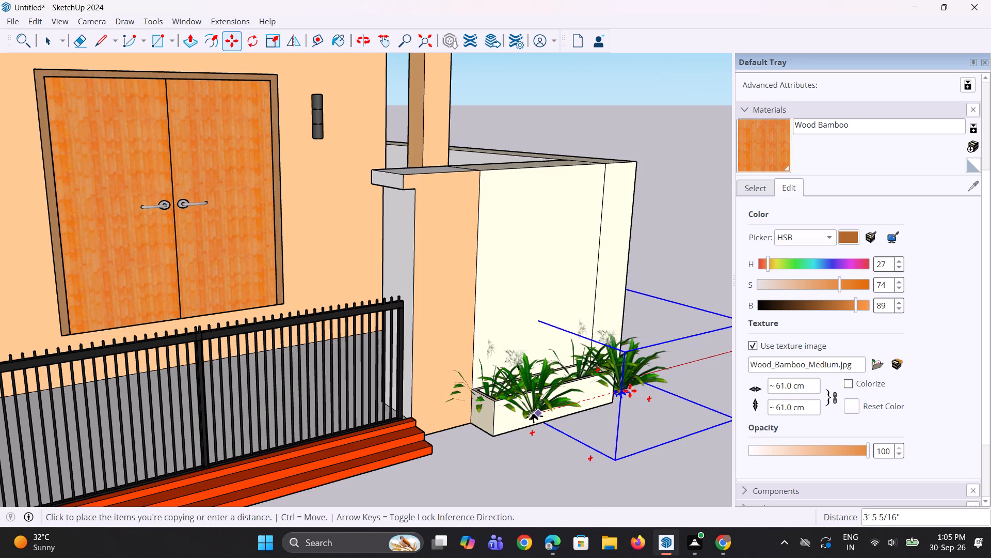
scroll(490, 413, "down", 4)
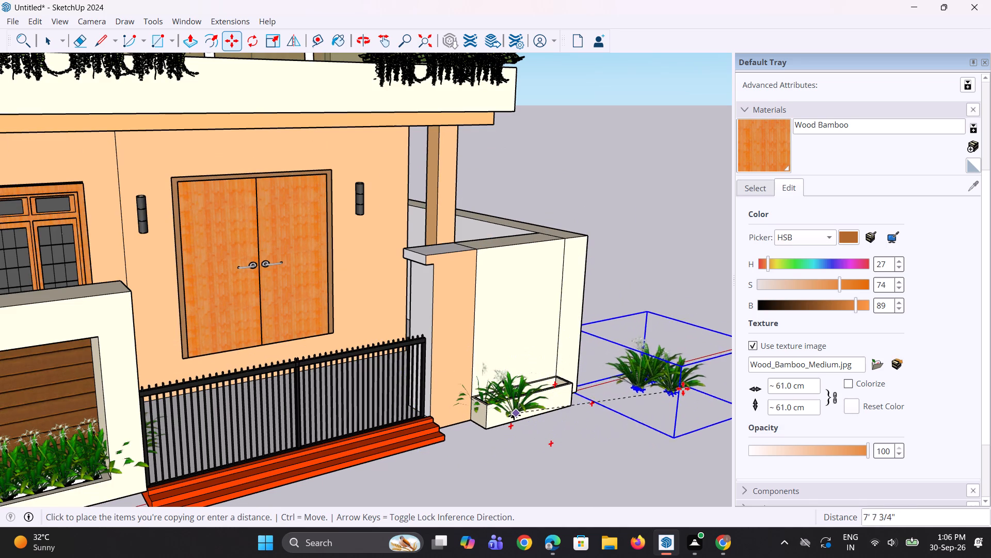
left_click(674, 362)
Rotate the new plant copy 270° on the ground plane around a point on the ground in front of it.
middle_click_drag(567, 411, 478, 409)
scroll(478, 409, "down", 6)
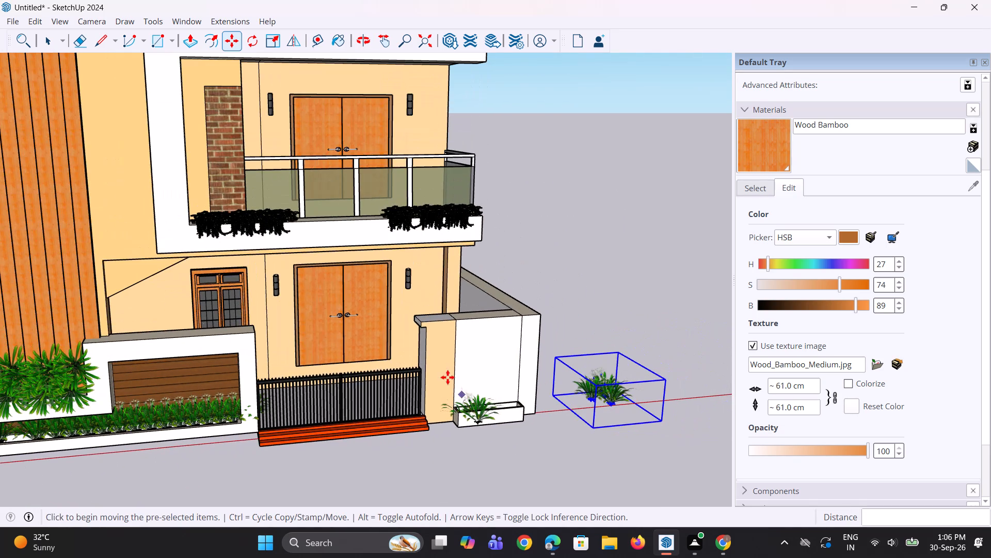
left_click(253, 43)
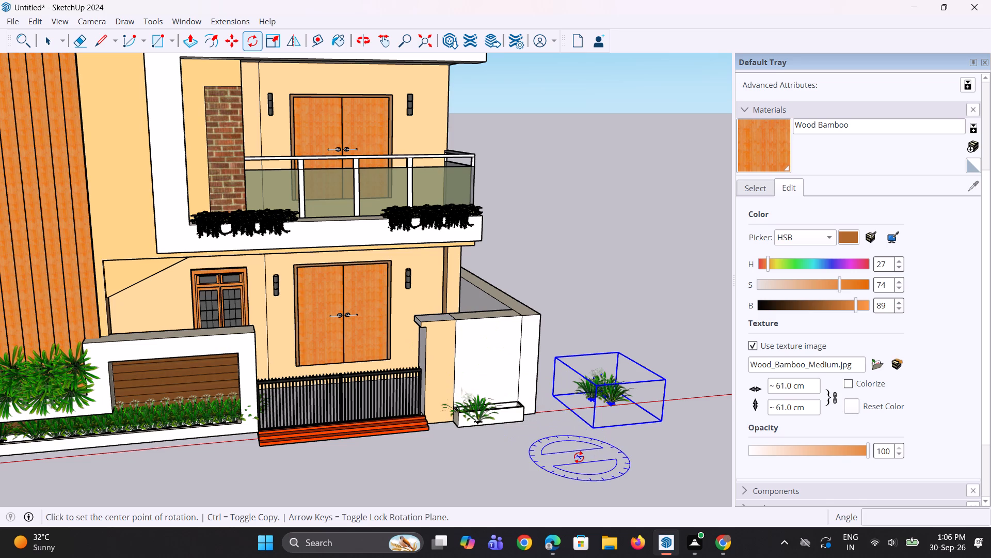
left_click(579, 457)
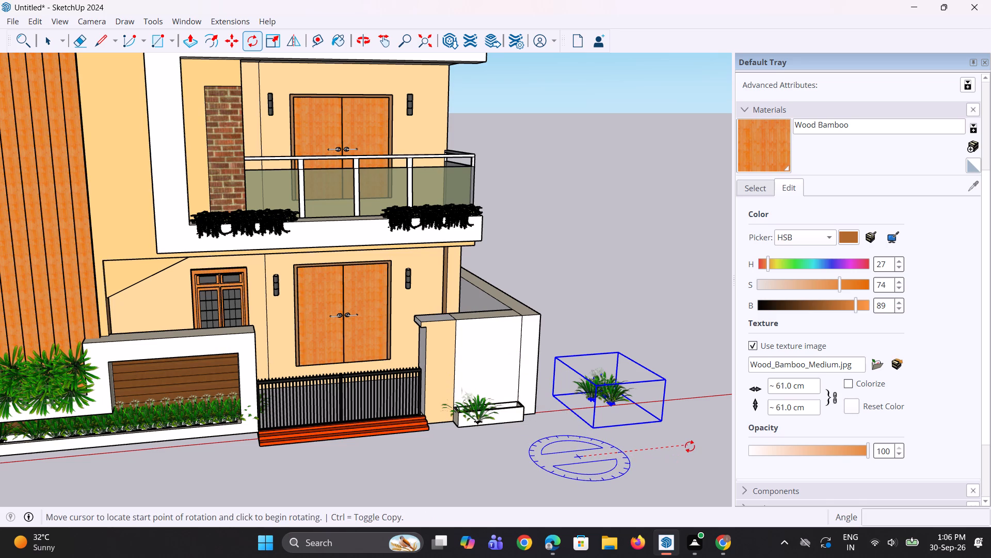
left_click(690, 446)
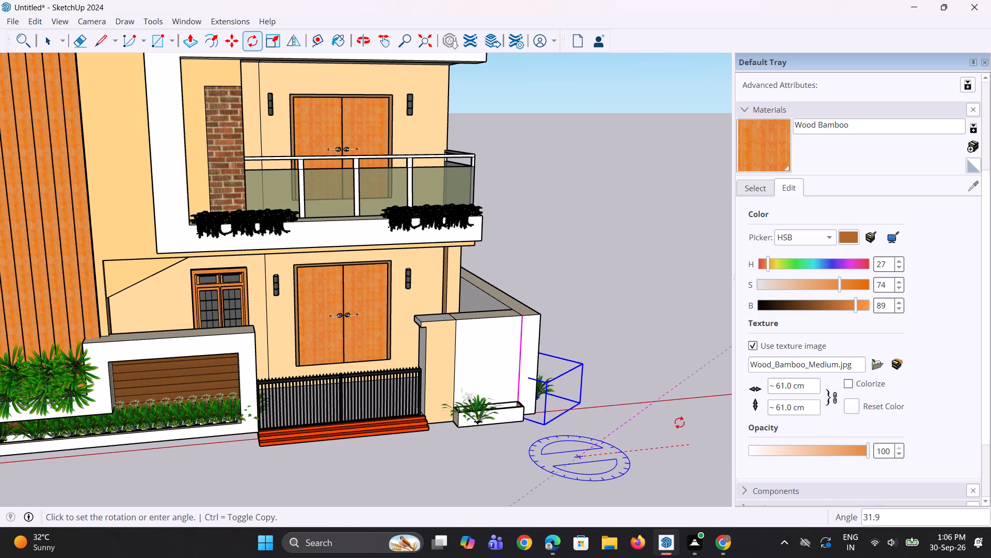
scroll(574, 466, "down", 2)
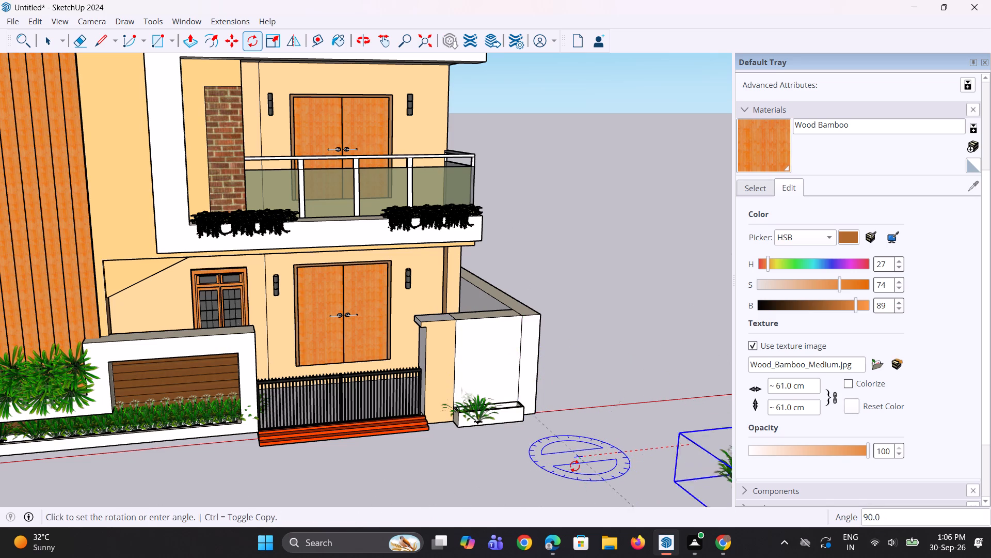
scroll(574, 466, "down", 9)
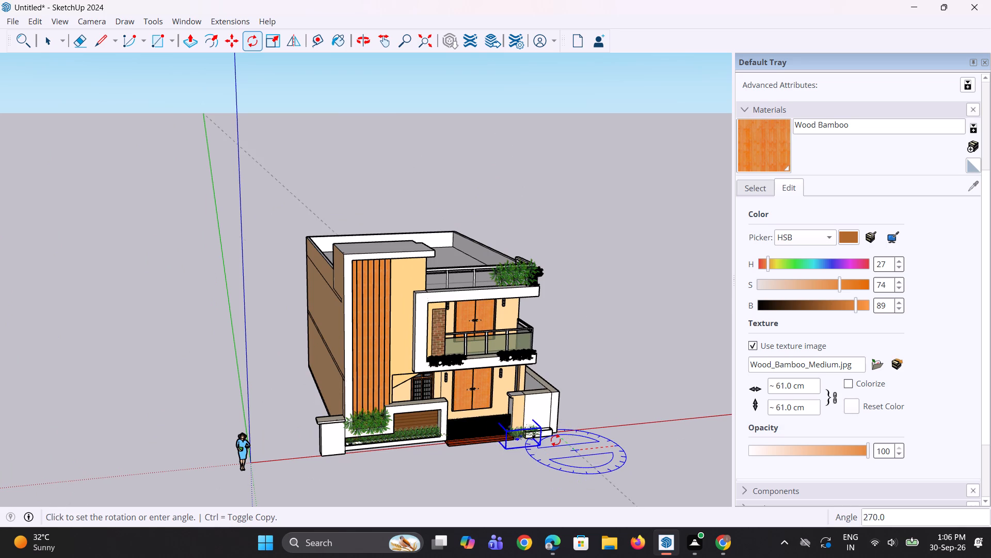
scroll(552, 454, "up", 2)
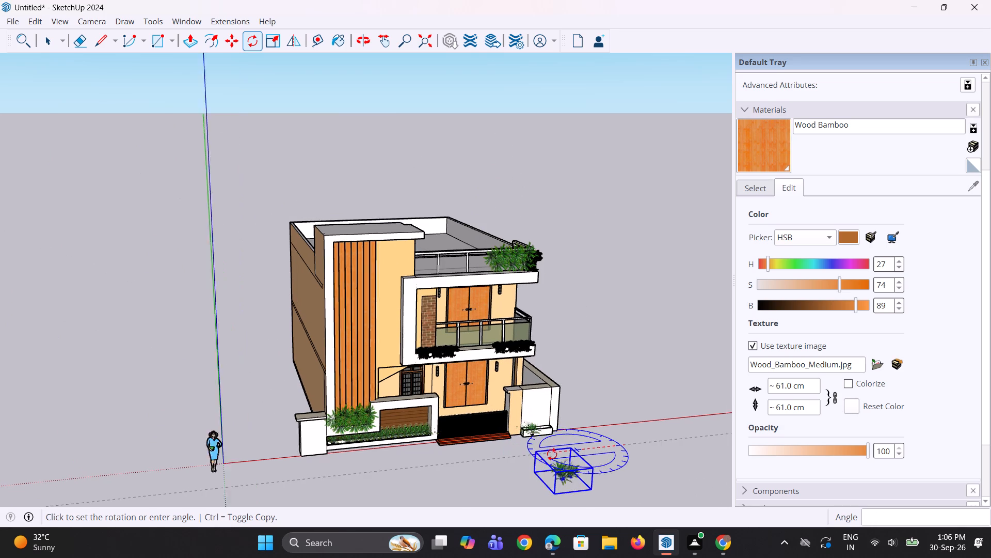
scroll(552, 454, "down", 15)
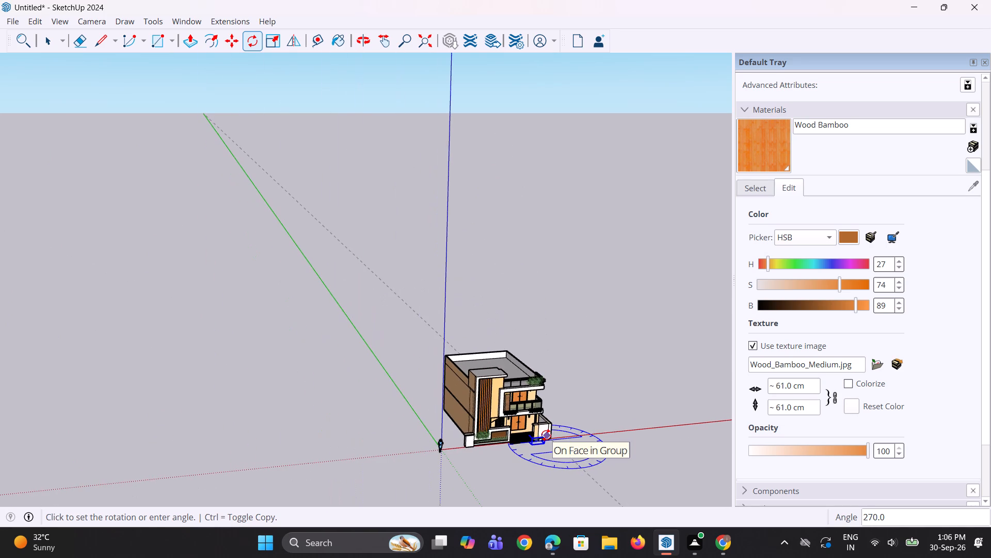
left_click(546, 435)
Move the rotated plant about 4' 7" along the red axis, away from the entrance steps to the planter.
scroll(521, 464, "up", 13)
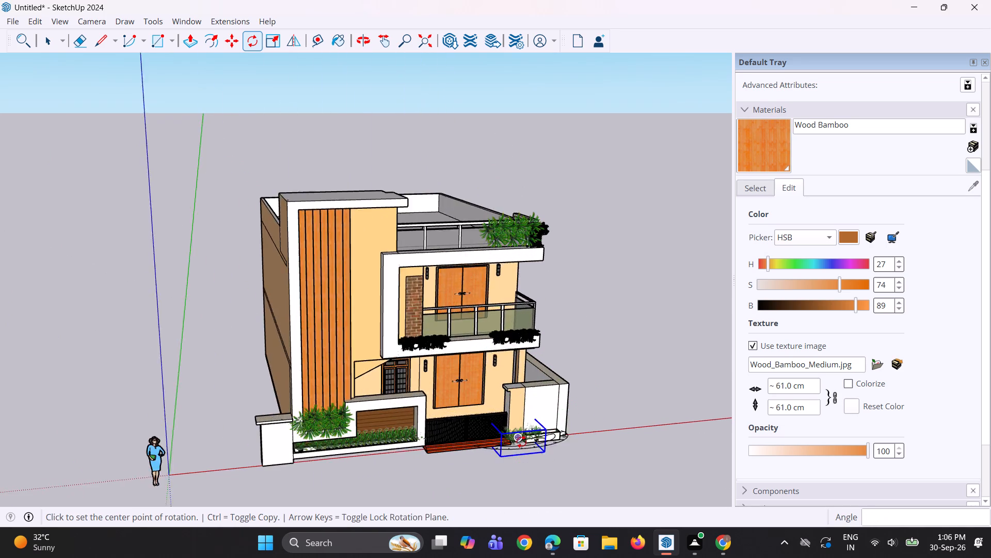
scroll(521, 442, "up", 17)
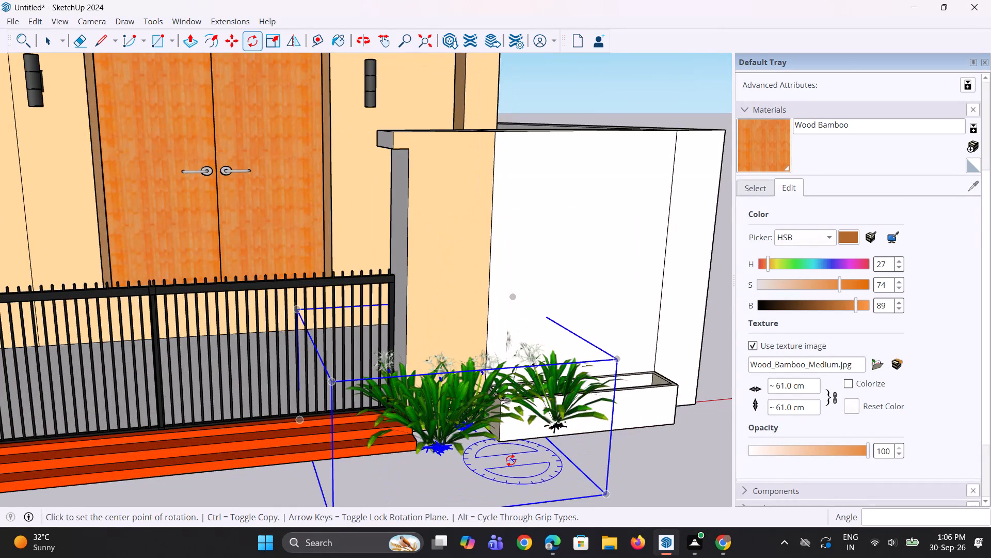
key("m")
left_click(449, 443)
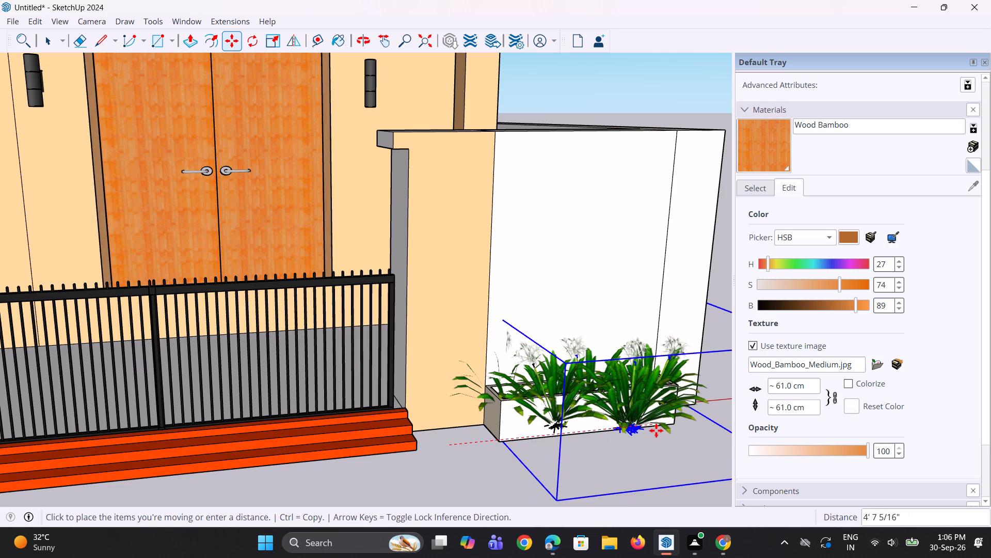
left_click(656, 430)
Raise the rotated plant about 8 11/16" so it sits in the boundary-wall planter, and clear the selection.
middle_click_drag(662, 439, 376, 471)
scroll(358, 441, "down", 10)
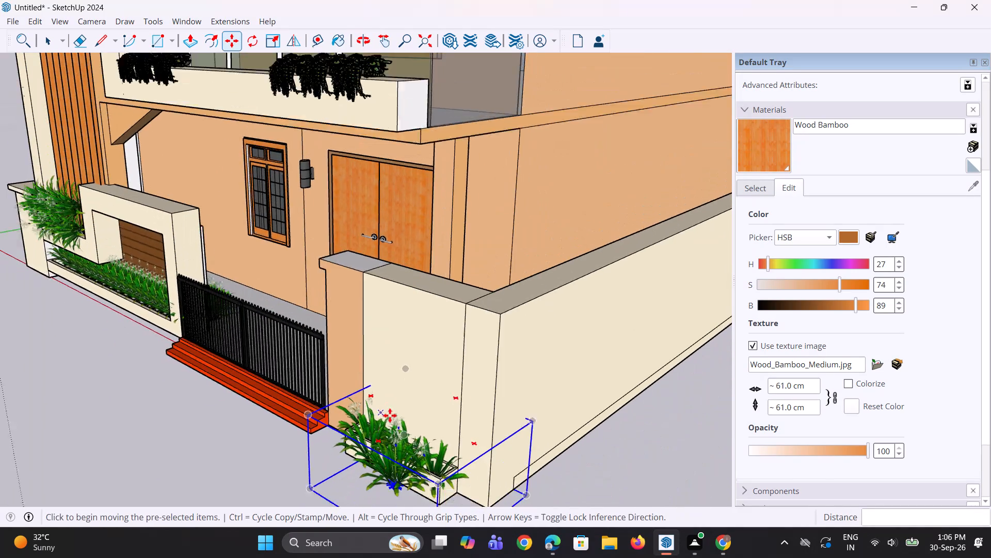
scroll(393, 421, "down", 4)
scroll(399, 499, "up", 12)
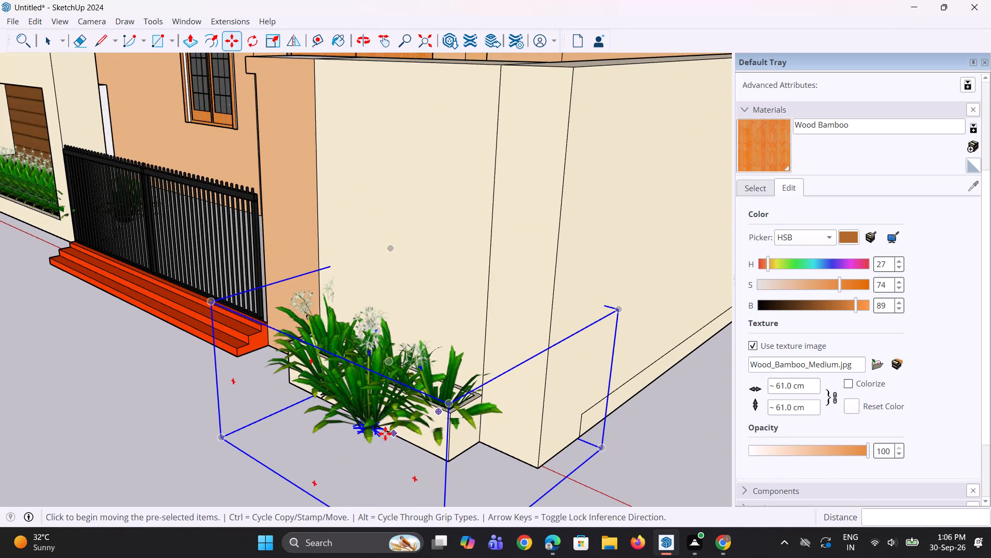
left_click(377, 432)
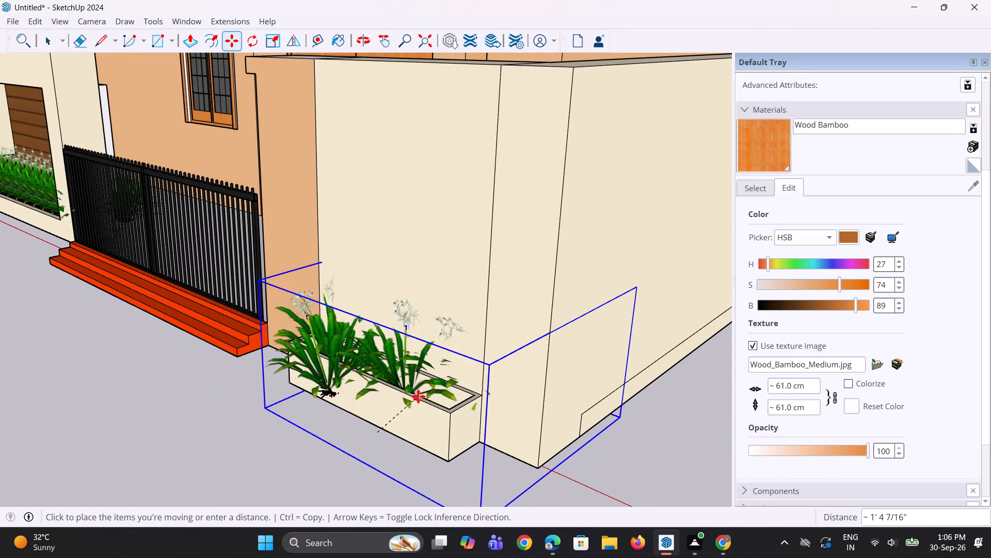
left_click(379, 395)
middle_click_drag(351, 448, 472, 468)
scroll(454, 463, "down", 6)
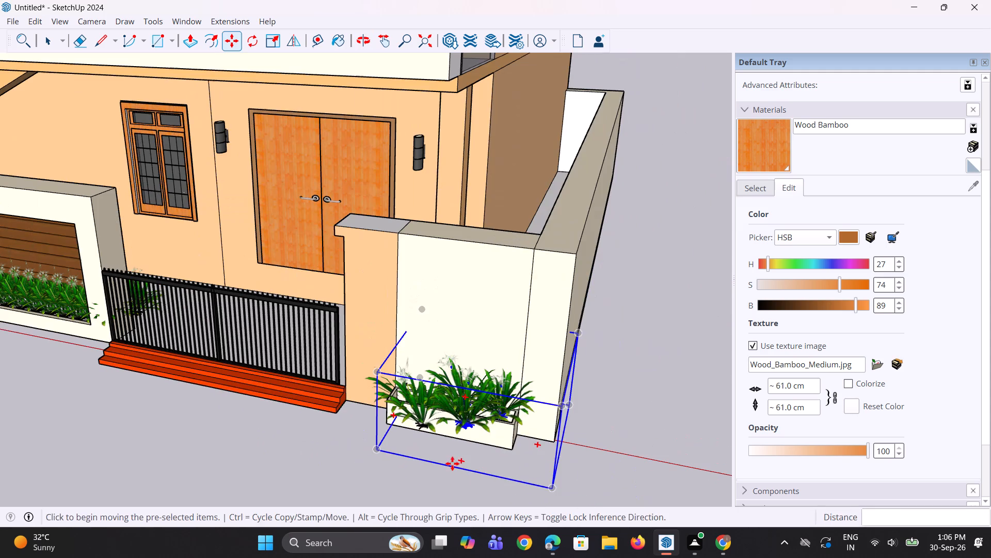
key("space")
key("space")
left_click(629, 421)
scroll(399, 487, "down", 5)
middle_click_drag(395, 468, 490, 458)
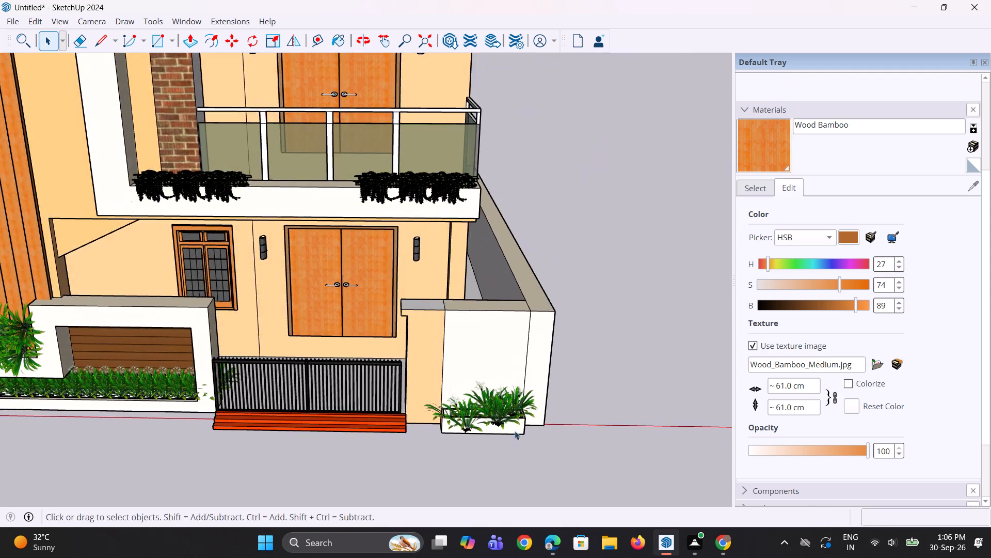
Explode the plant at the end of the boundary-wall planter farthest from the entrance steps.
scroll(515, 430, "up", 7)
left_click(492, 422)
scroll(477, 412, "up", 9)
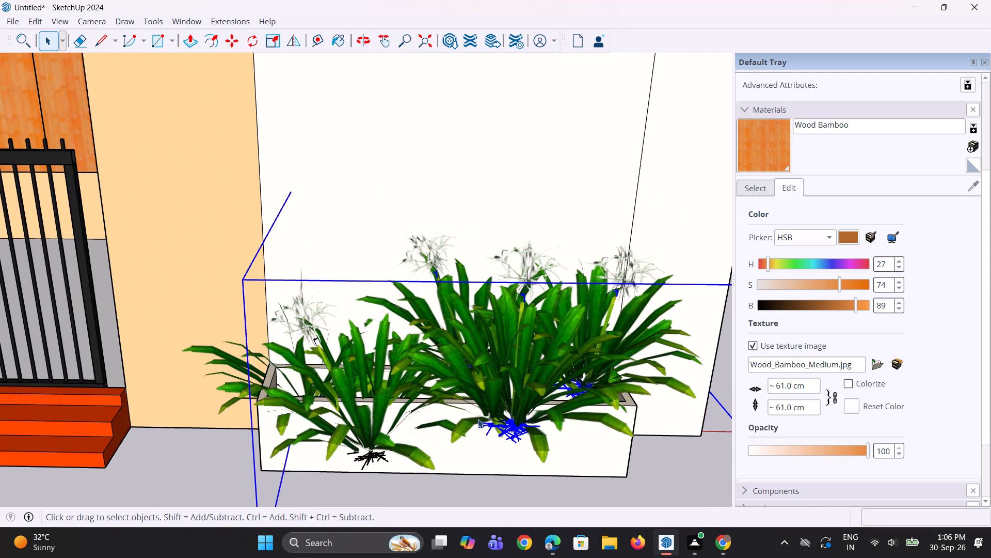
right_click(506, 409)
left_click(549, 202)
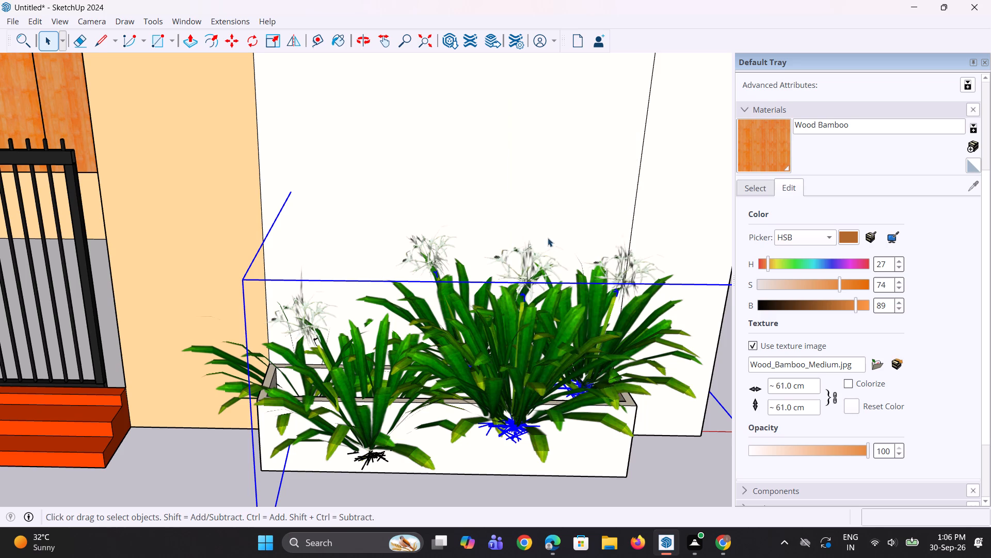
scroll(477, 456, "up", 3)
left_click(542, 389)
scroll(505, 400, "down", 9)
key("space")
key("space")
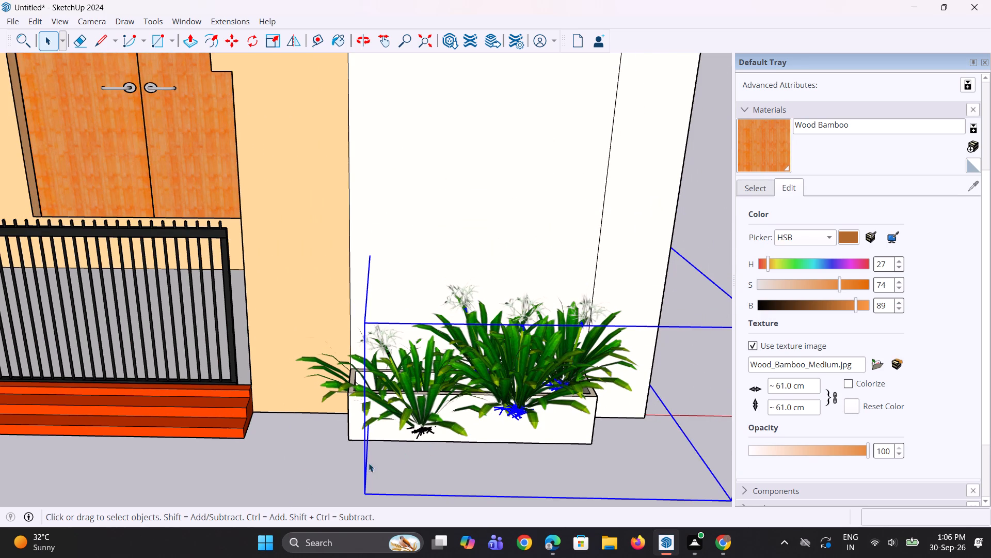
Move the far-end plant a short distance along the boundary-wall planter toward the entrance steps.
double_click(357, 463)
left_click(532, 400)
scroll(519, 397, "up", 2)
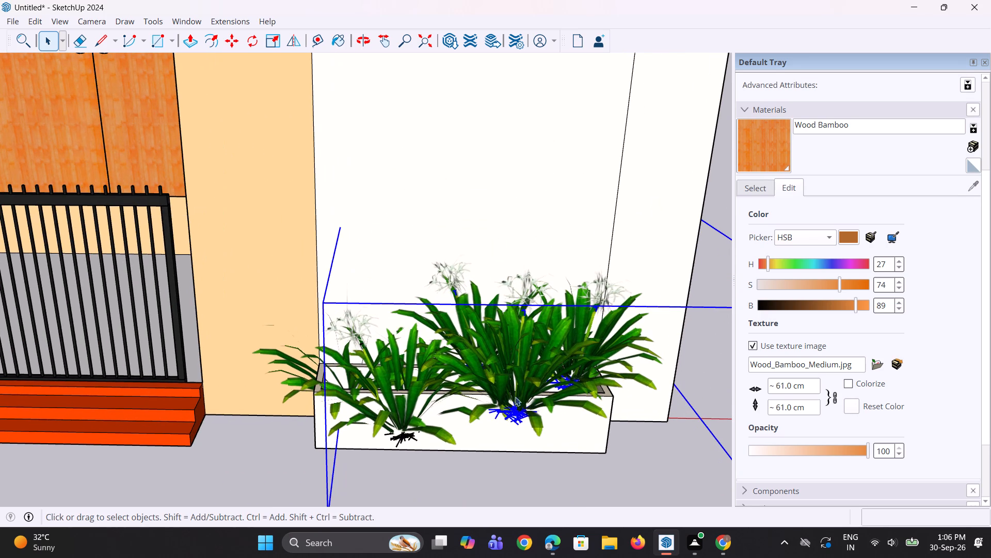
key("m")
left_click(505, 405)
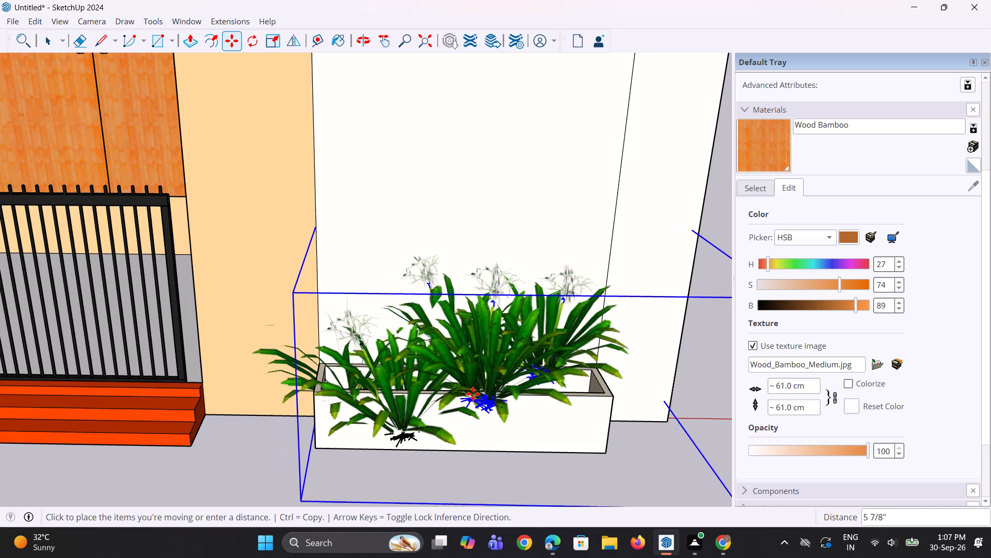
left_click(457, 405)
middle_click_drag(518, 459, 488, 466)
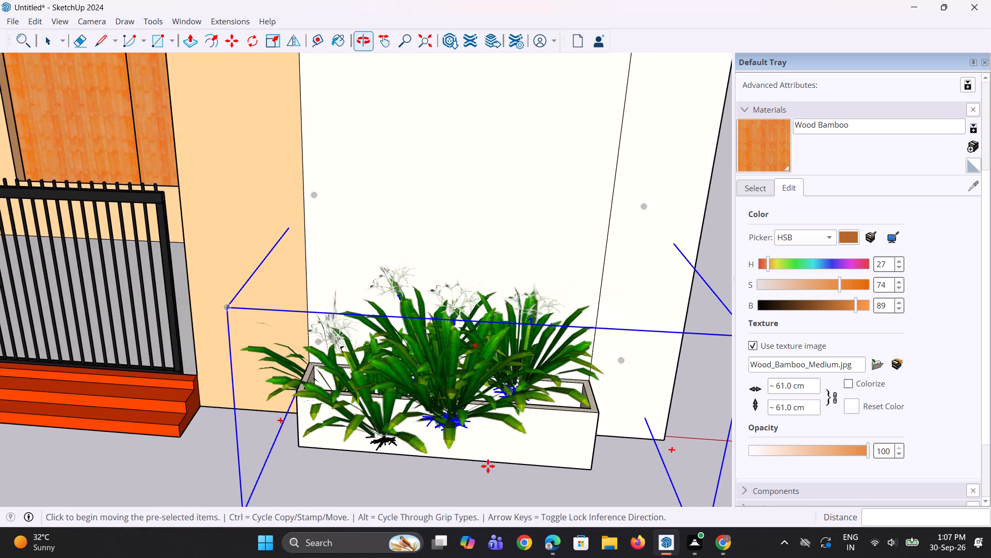
key("space")
scroll(445, 450, "down", 2)
key("space")
Explode the moved plant component into its separate clumps.
scroll(383, 439, "up", 2)
right_click(492, 391)
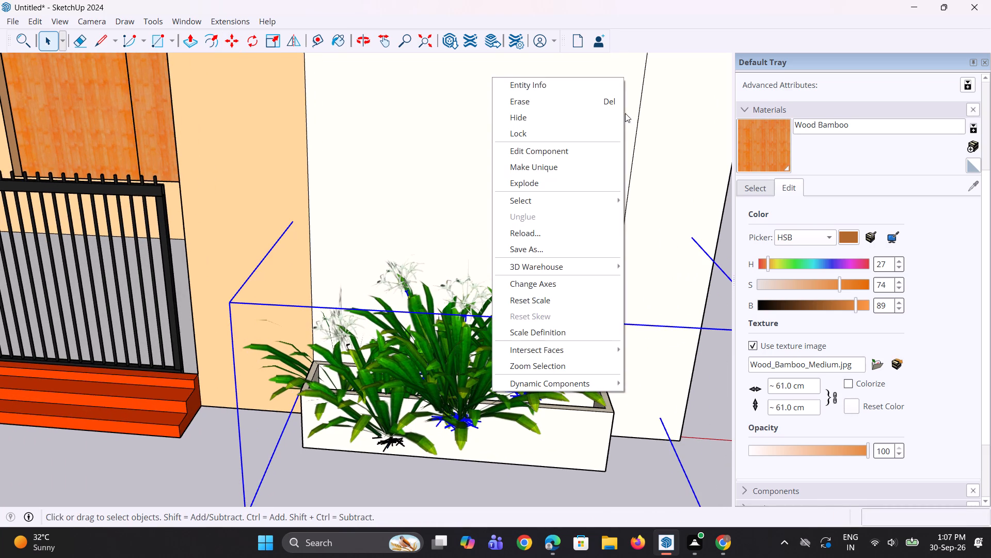
left_click(563, 178)
scroll(493, 365, "up", 3)
key("space")
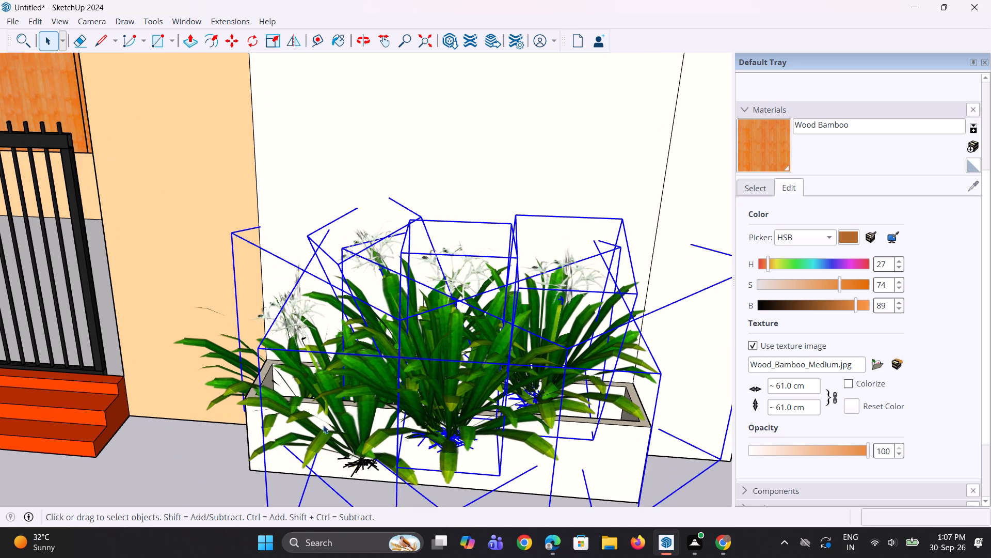
Move the plant's front clump about 5 3/16" back into the boundary-wall planter and clear the selection.
left_click(209, 440)
left_click(438, 436)
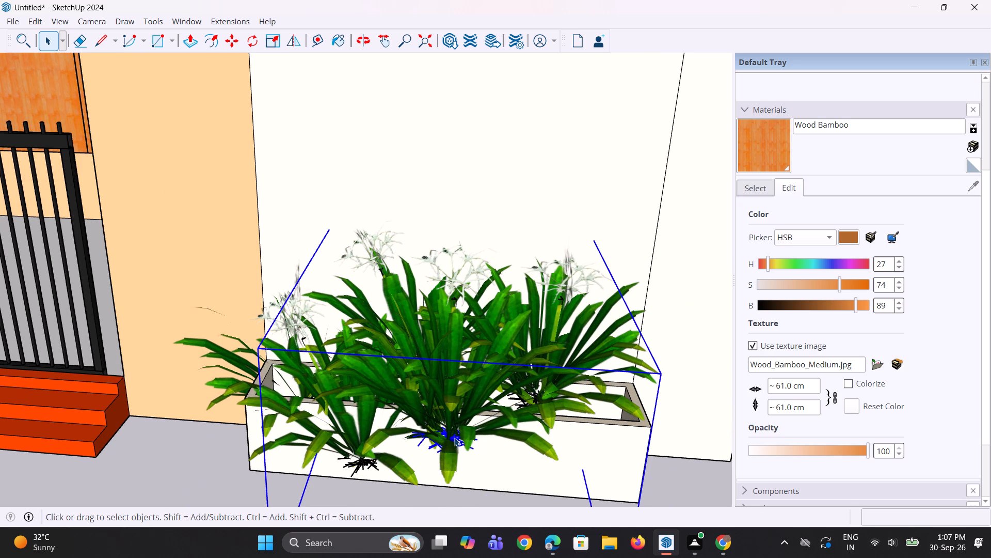
key("m")
left_click(455, 448)
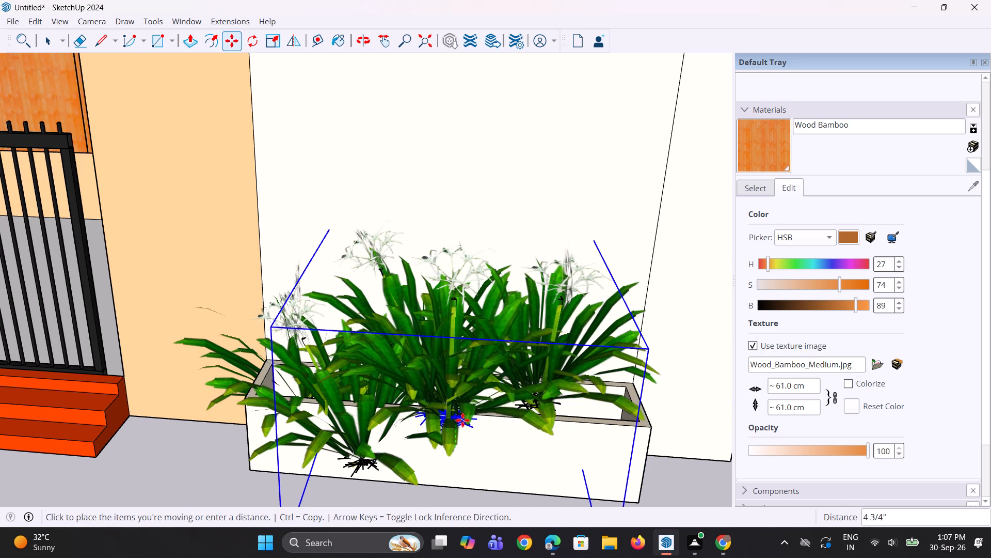
left_click(450, 420)
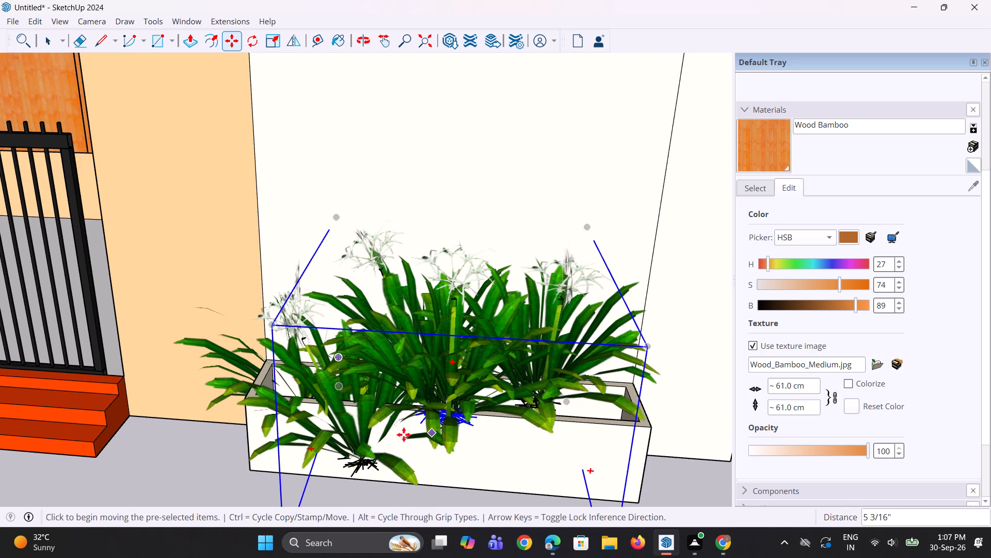
scroll(396, 435, "down", 6)
key("space")
key("space")
left_click(703, 396)
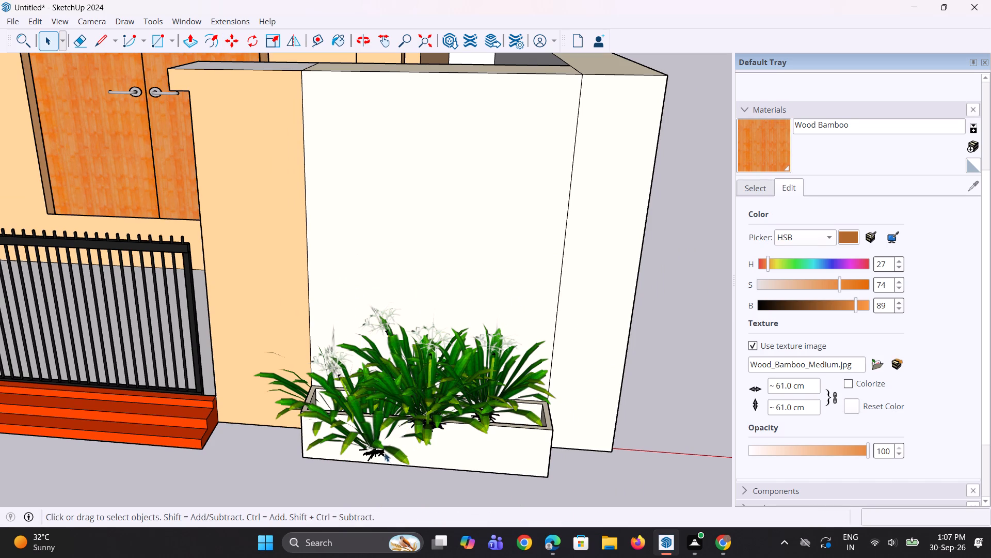
Explode the other plant, at the end of the boundary-wall planter nearest the entrance steps.
scroll(373, 453, "up", 1)
left_click(373, 453)
scroll(373, 453, "up", 3)
right_click(373, 453)
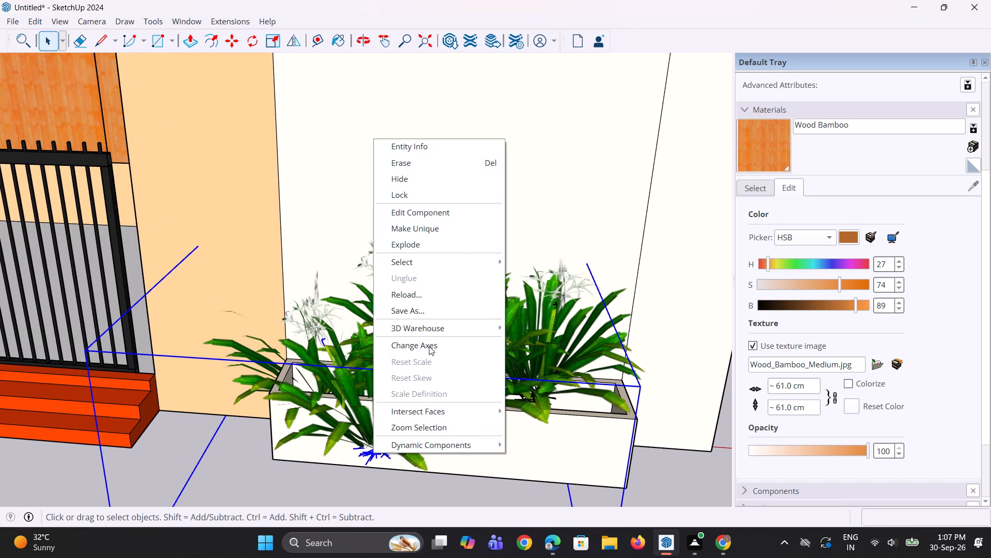
left_click(425, 249)
scroll(403, 332, "up", 3)
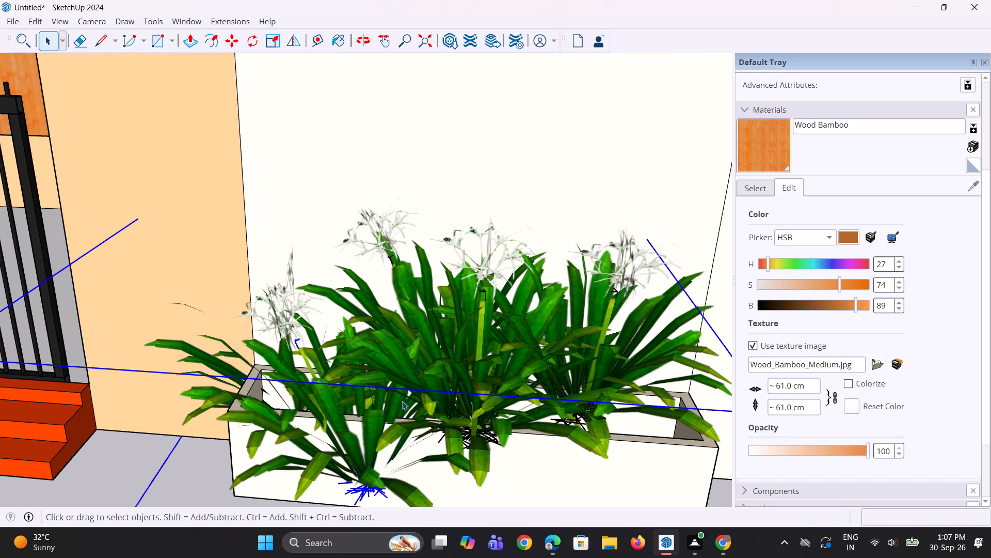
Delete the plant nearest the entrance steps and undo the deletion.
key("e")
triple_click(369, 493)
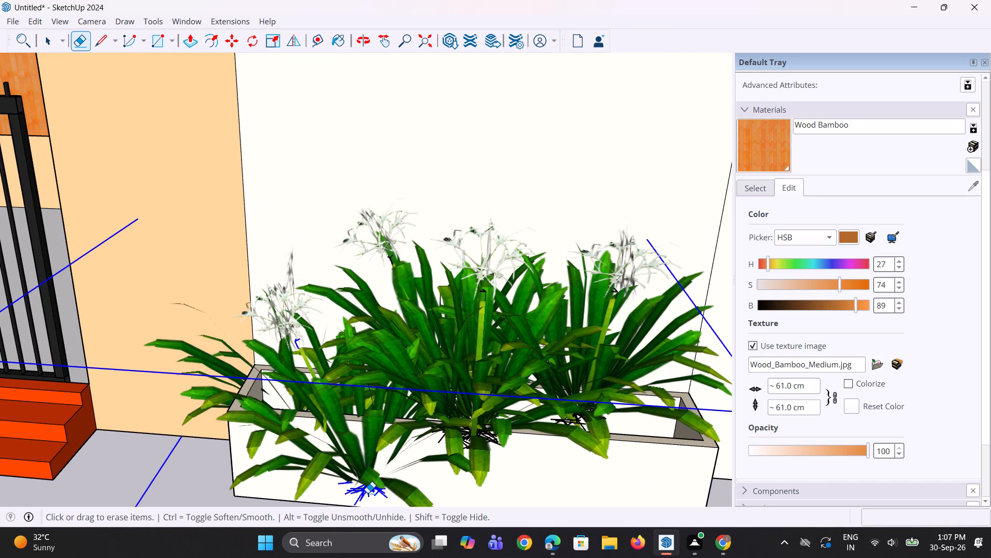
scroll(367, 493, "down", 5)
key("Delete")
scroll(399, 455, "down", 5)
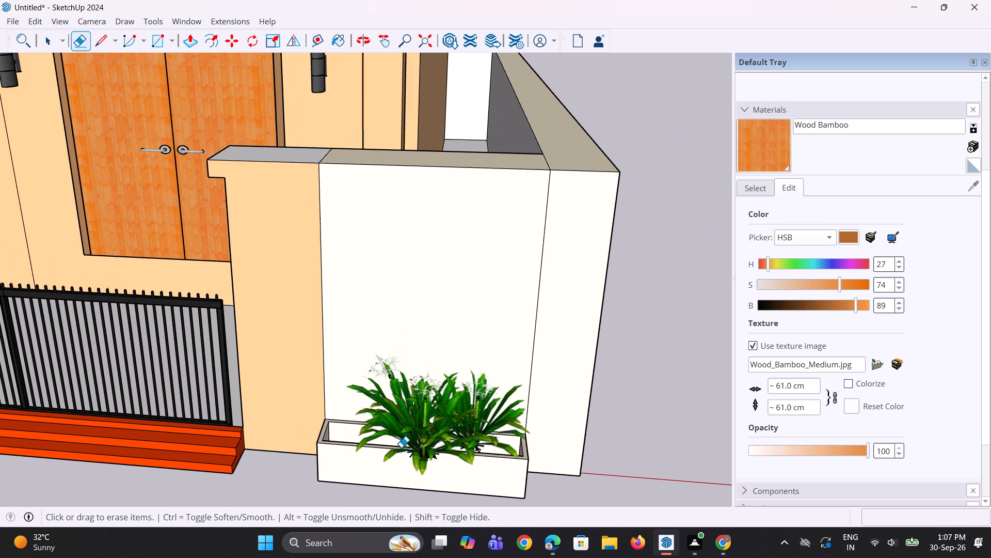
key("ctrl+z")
Select the plant nearest the entrance steps again and explode its nested component into separate clumps.
key("space")
key("space")
left_click(613, 428)
scroll(372, 455, "up", 3)
left_click(376, 469)
scroll(408, 423, "down", 3)
right_click(344, 410)
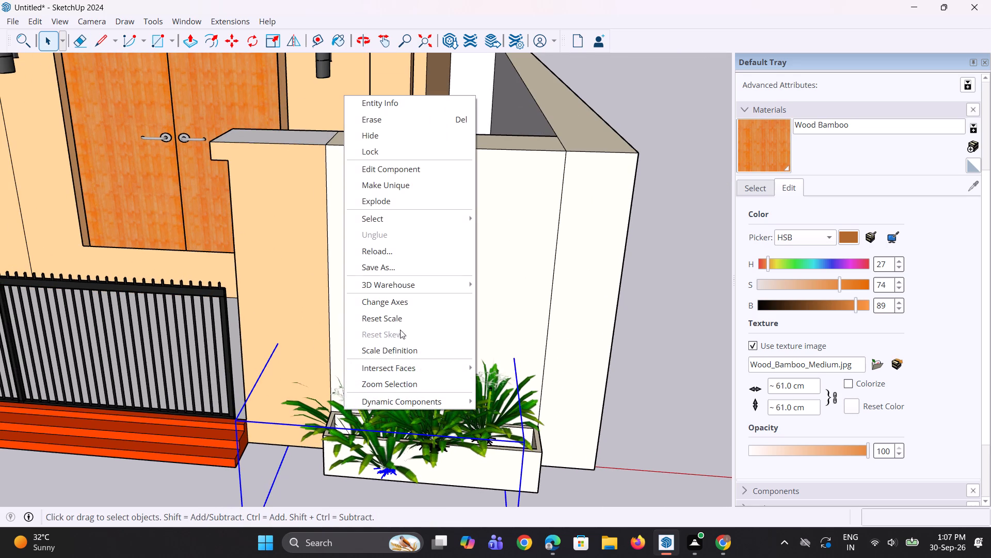
left_click(393, 202)
scroll(365, 485, "up", 2)
key("space")
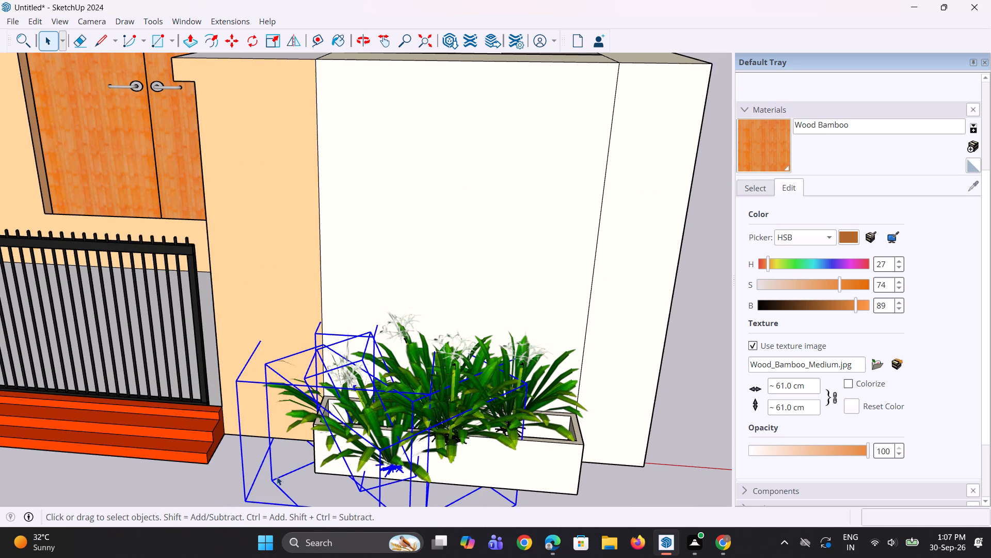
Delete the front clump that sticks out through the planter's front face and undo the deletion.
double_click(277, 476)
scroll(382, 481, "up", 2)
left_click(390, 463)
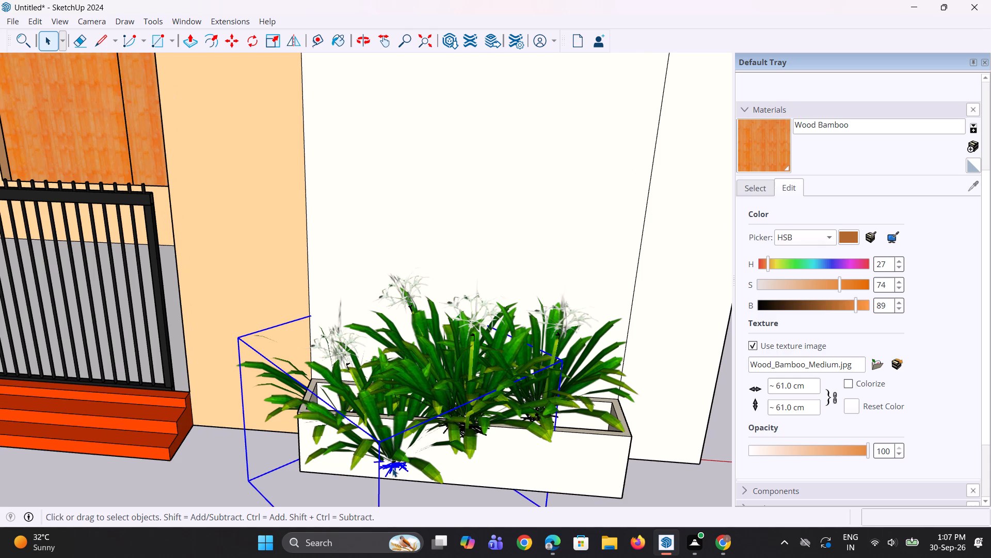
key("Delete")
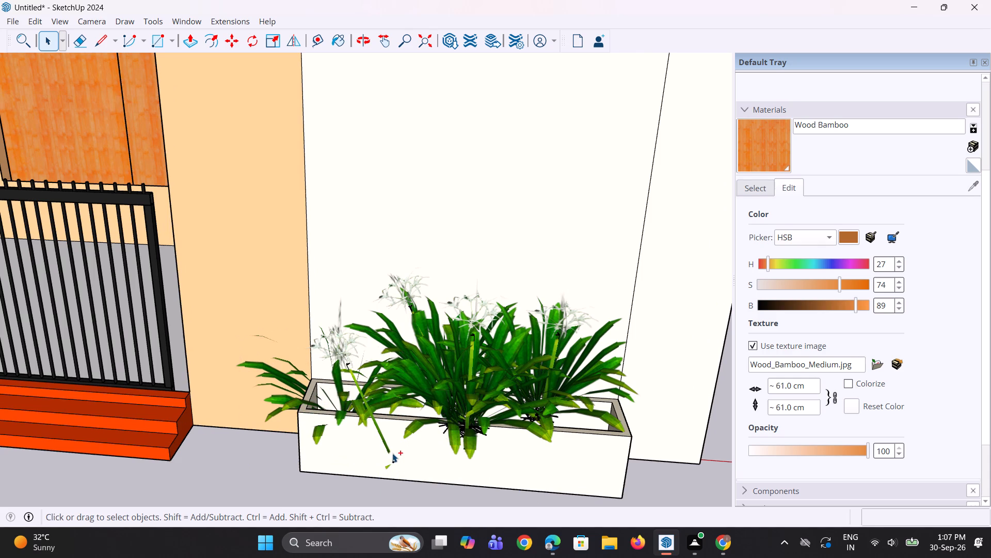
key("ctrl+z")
Explode the front clump group into its individual leaf pieces and clear the selection.
right_click(388, 430)
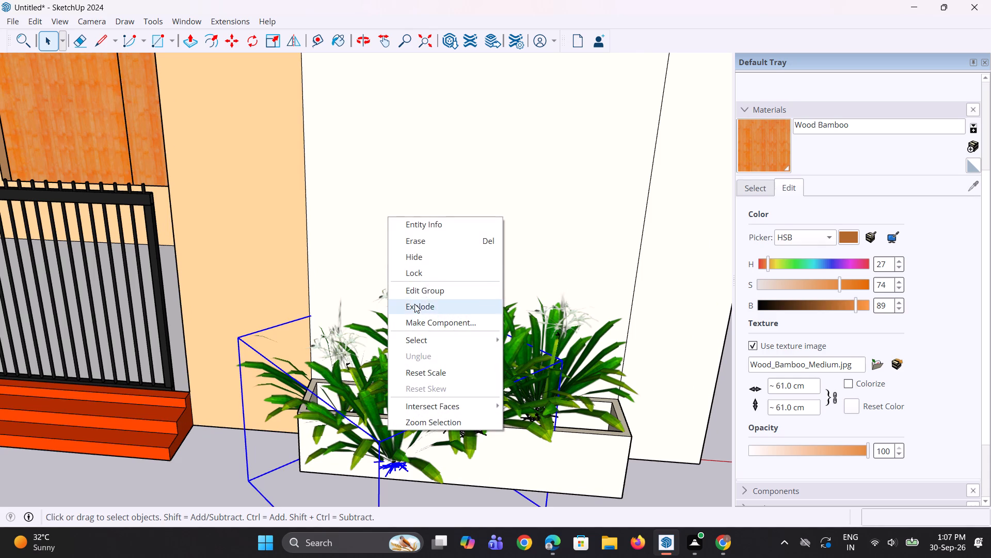
left_click(414, 304)
key("space")
key("space")
left_click(639, 472)
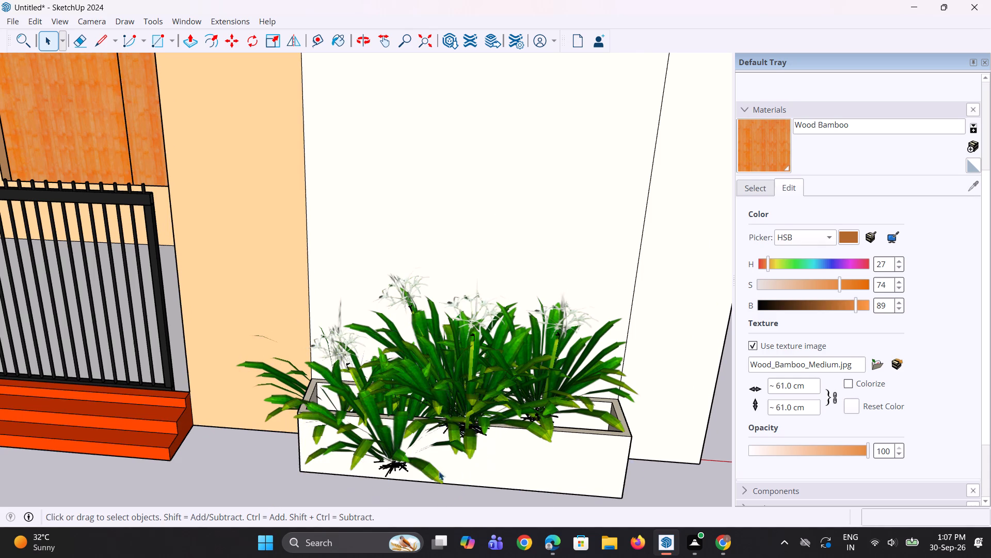
Delete a piece at the base of the exploded front clump.
scroll(423, 471, "up", 3)
left_click(383, 466)
scroll(393, 465, "up", 2)
key("Delete")
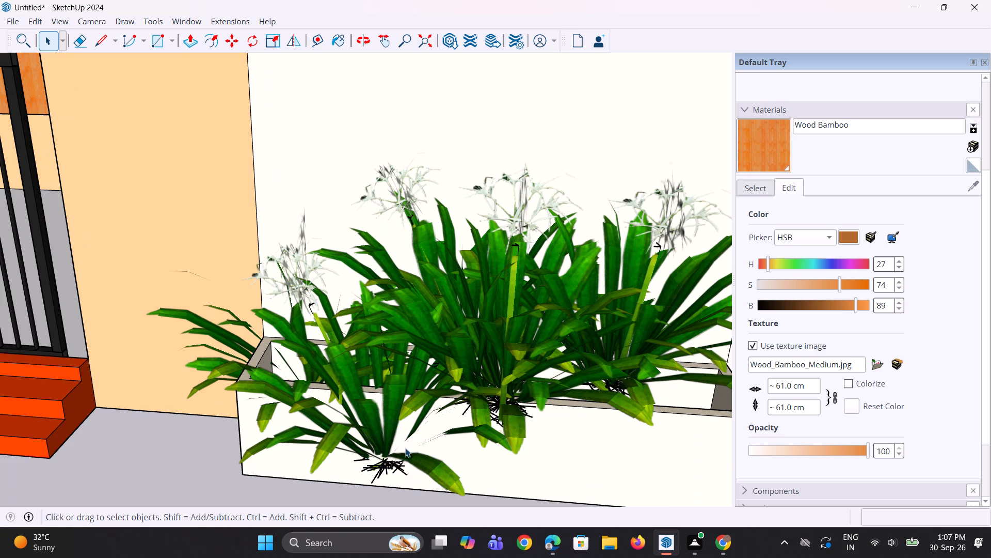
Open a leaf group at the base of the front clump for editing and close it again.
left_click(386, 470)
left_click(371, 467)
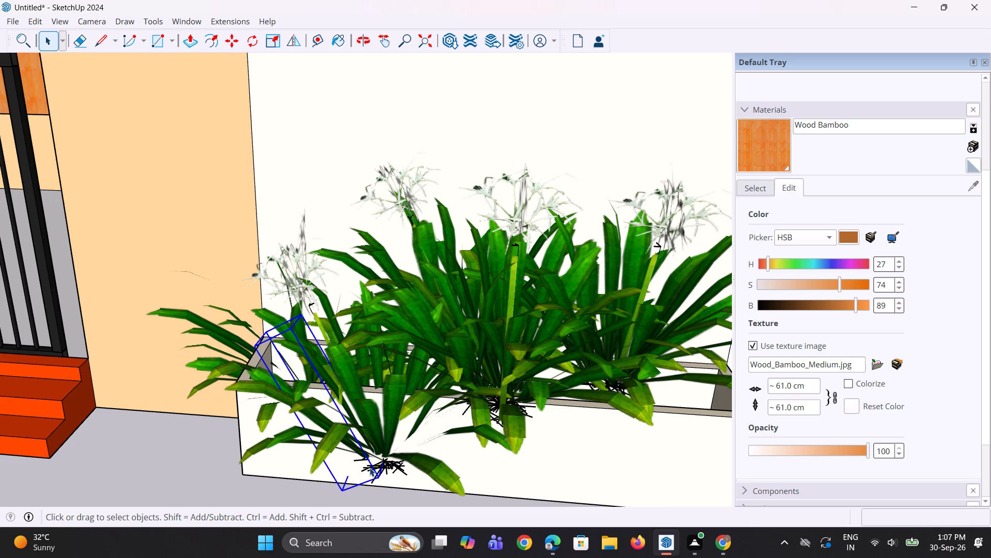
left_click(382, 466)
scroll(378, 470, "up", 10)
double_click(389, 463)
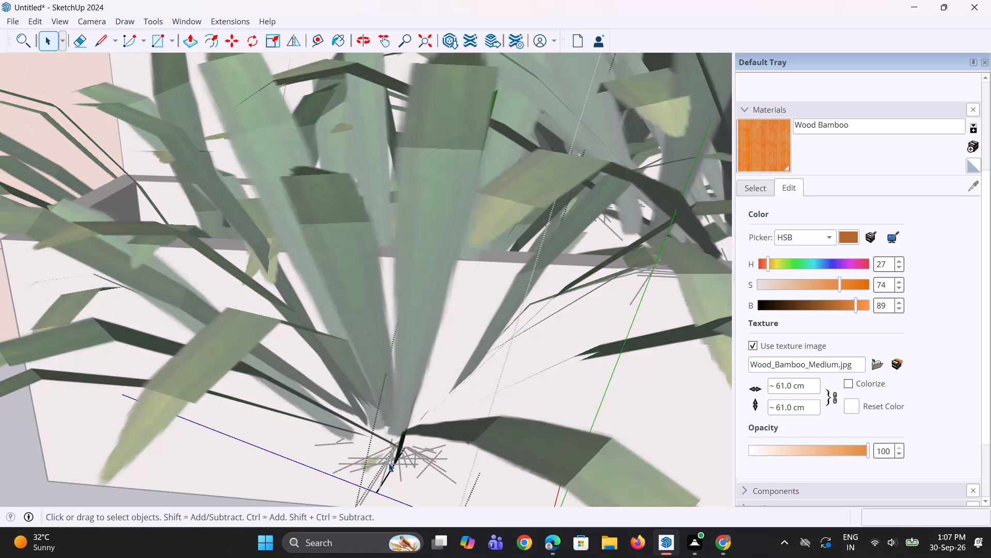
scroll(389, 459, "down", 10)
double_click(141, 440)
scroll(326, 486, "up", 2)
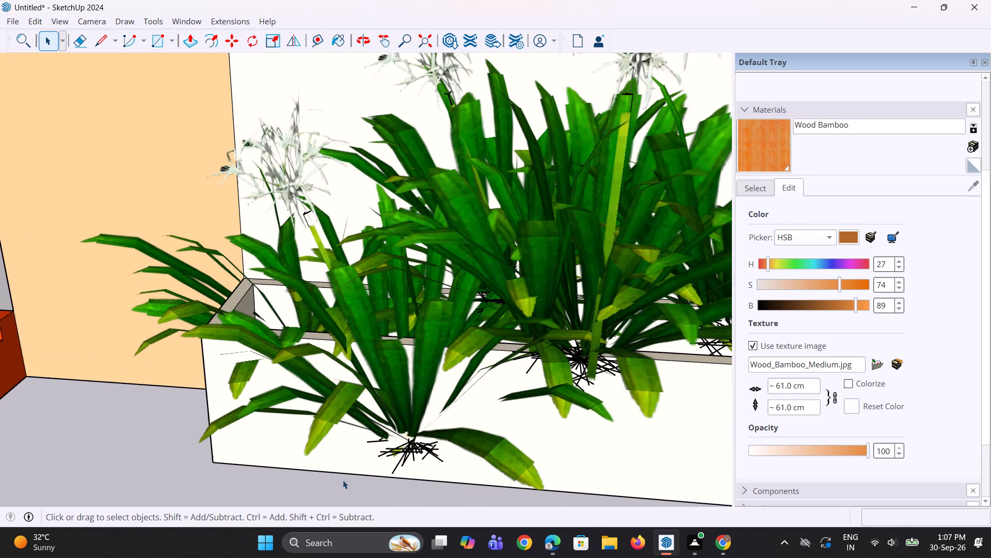
Erase leaves and root strands around the base of the front clump protruding through the planter's front face.
scroll(343, 480, "up", 2)
key("e")
double_click(410, 462)
double_click(411, 450)
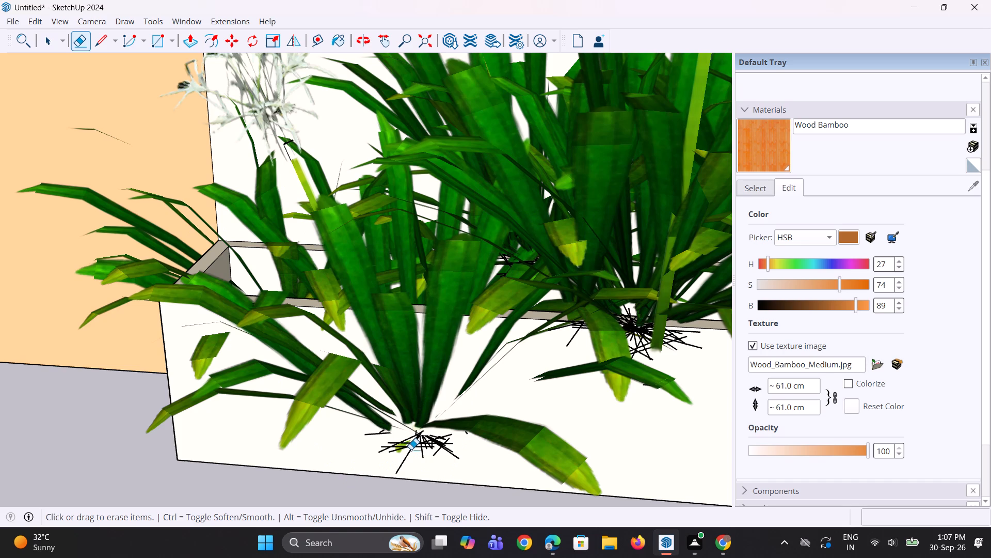
double_click(418, 442)
left_click_drag(419, 441, 414, 441)
left_click(414, 441)
left_click(410, 442)
left_click_drag(409, 442, 409, 460)
left_click(409, 460)
triple_click(408, 457)
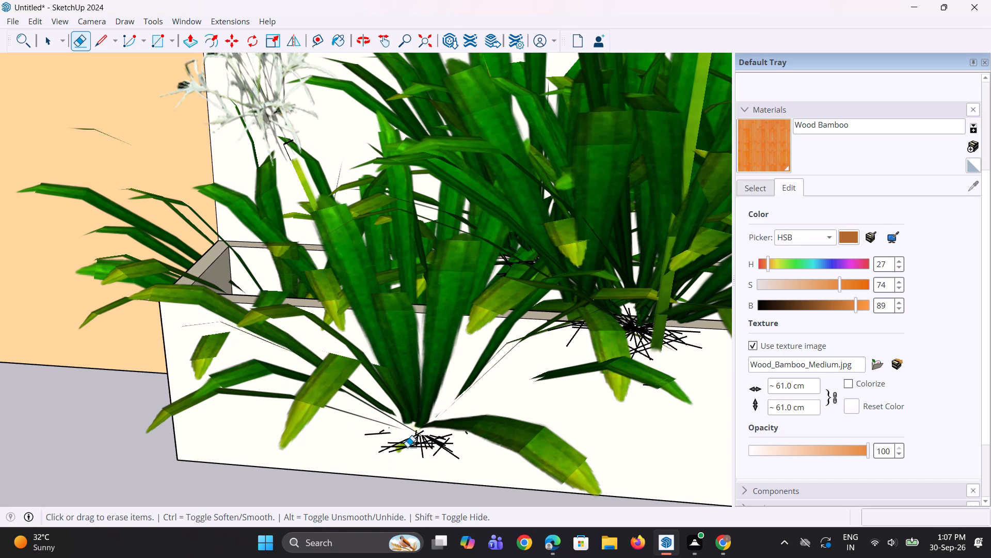
triple_click(407, 445)
left_click(406, 444)
left_click_drag(405, 444, 400, 446)
triple_click(397, 447)
left_click_drag(402, 446, 407, 446)
left_click(410, 446)
double_click(417, 446)
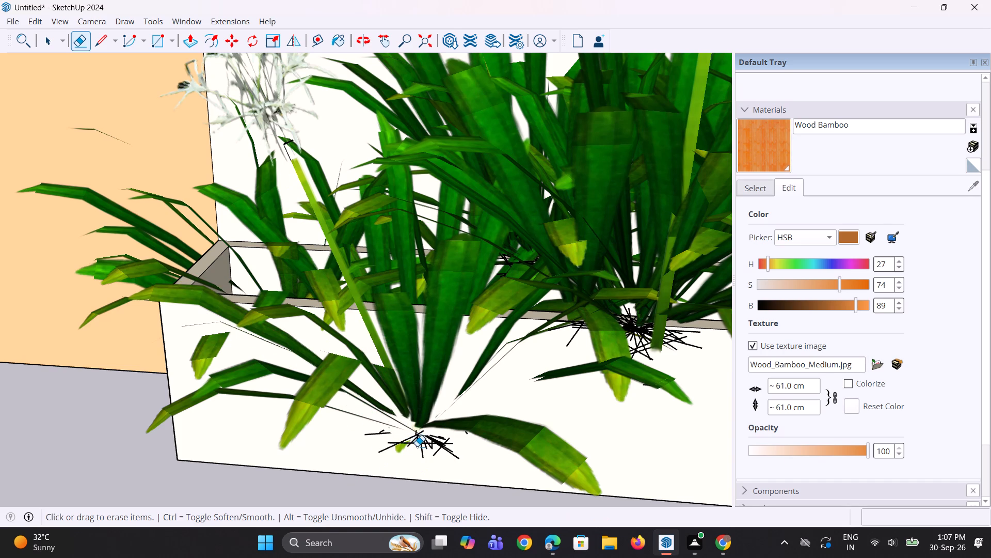
Erase more of the front clump's protruding leaves and root strands, working across its base, and clear the selection.
triple_click(420, 438)
left_click_drag(416, 437, 414, 442)
left_click(414, 443)
left_click_drag(415, 444, 420, 451)
double_click(420, 451)
double_click(423, 454)
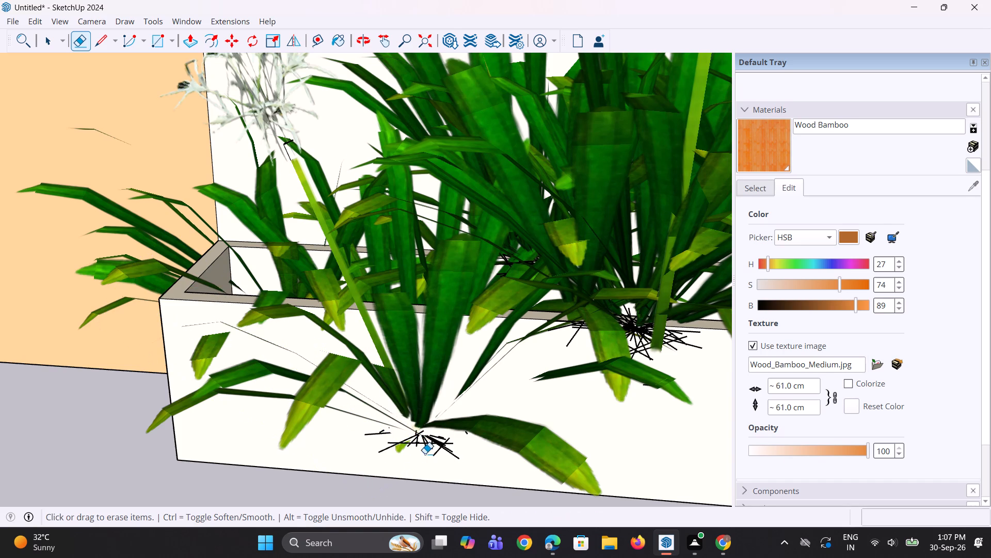
triple_click(444, 452)
left_click(444, 448)
triple_click(441, 448)
triple_click(440, 442)
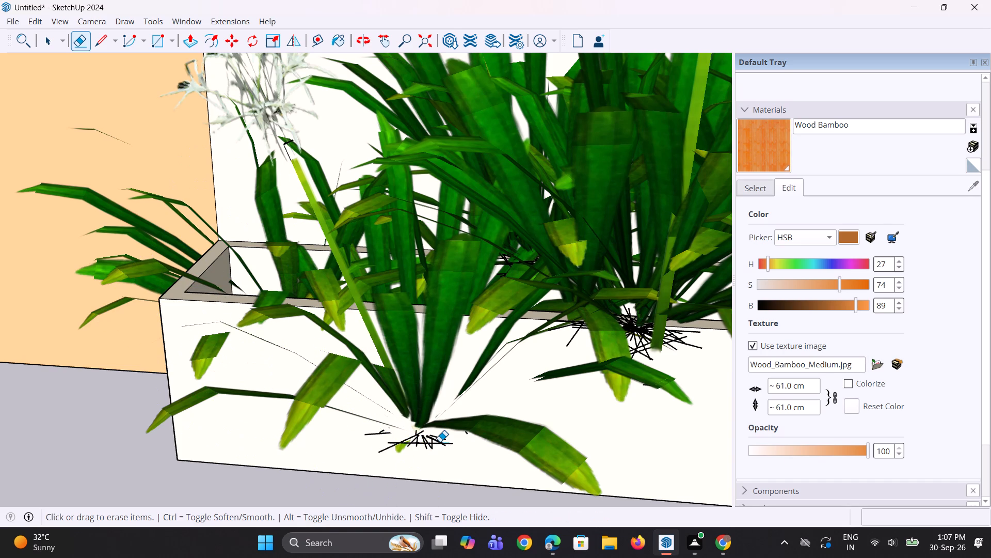
double_click(440, 442)
double_click(433, 445)
left_click(427, 445)
left_click_drag(424, 445, 418, 444)
left_click(397, 443)
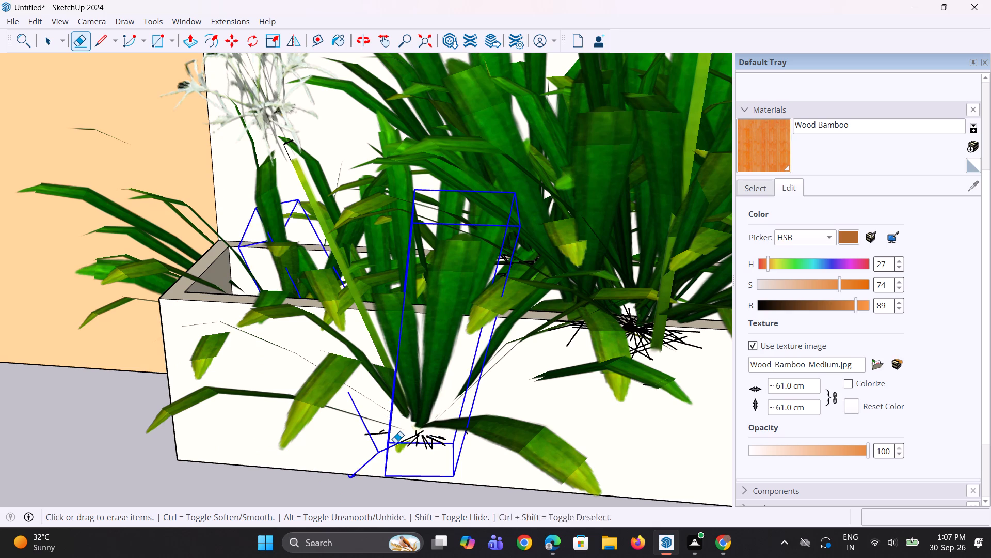
key("space")
scroll(344, 450, "down", 14)
key("space")
key("space")
key("space")
key("space")
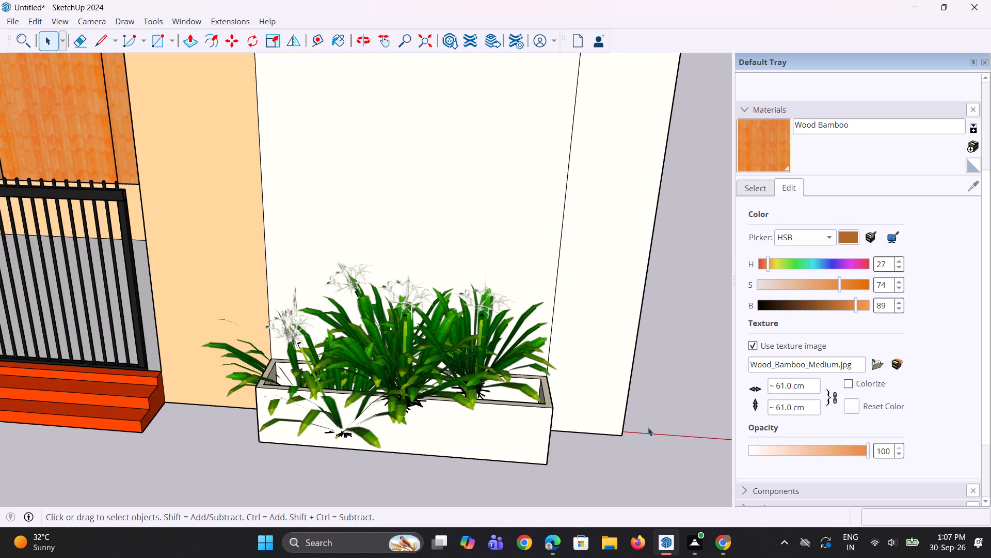
left_click(653, 426)
Move the middle plant clump along the front boundary-wall planter toward the entrance gate and clear the selection.
scroll(397, 367, "down", 11)
middle_click_drag(405, 361, 444, 357)
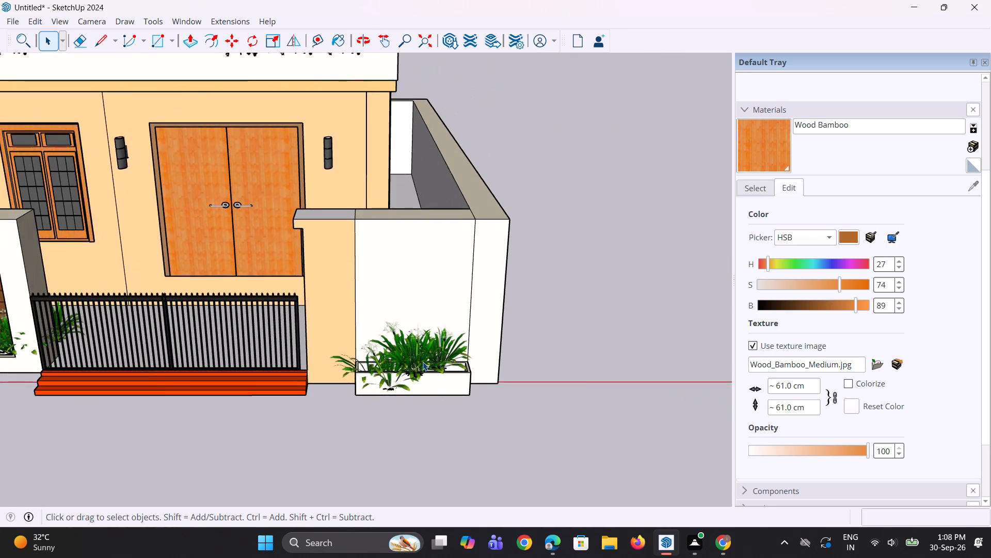
scroll(422, 362, "up", 3)
left_click(451, 354)
scroll(411, 362, "up", 5)
key("m")
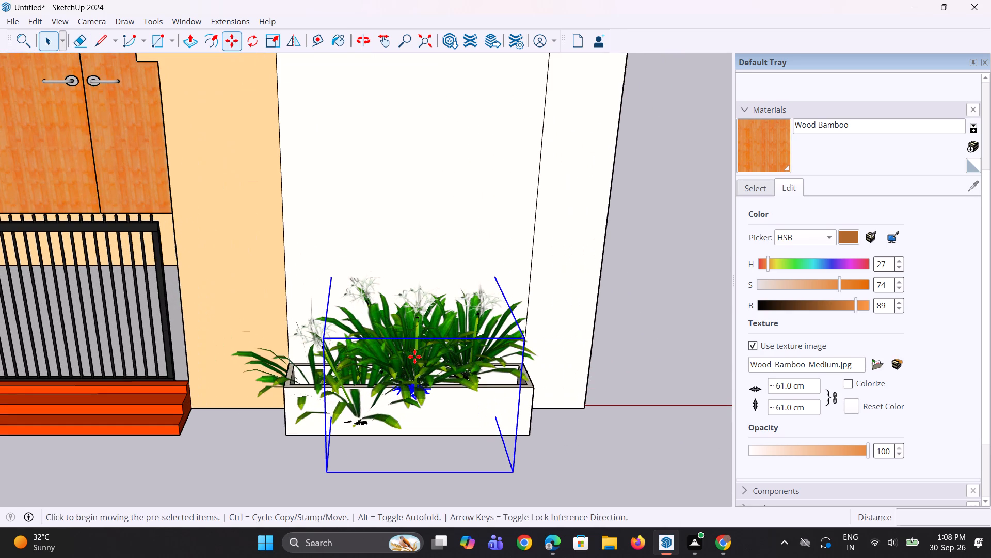
left_click(408, 354)
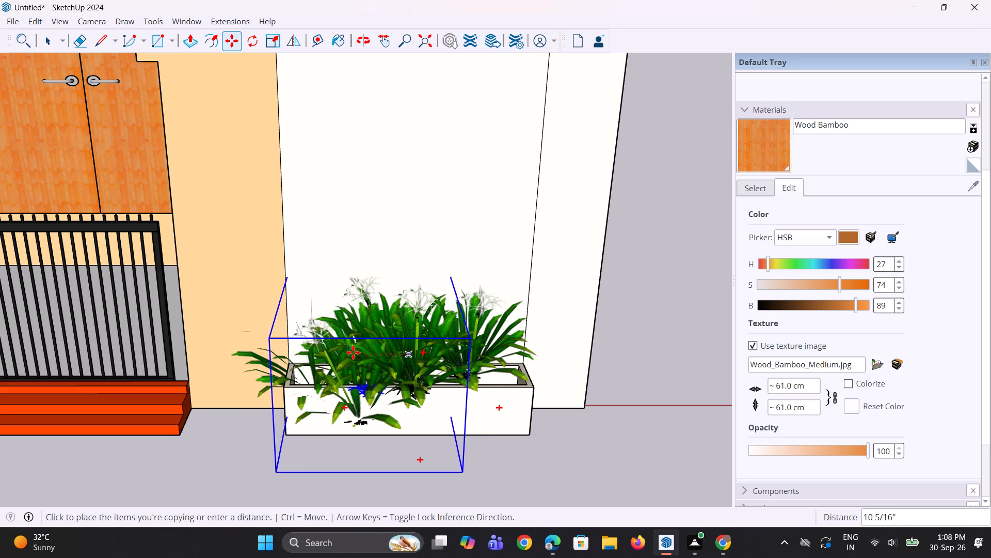
left_click(331, 349)
scroll(330, 351, "down", 6)
key("space")
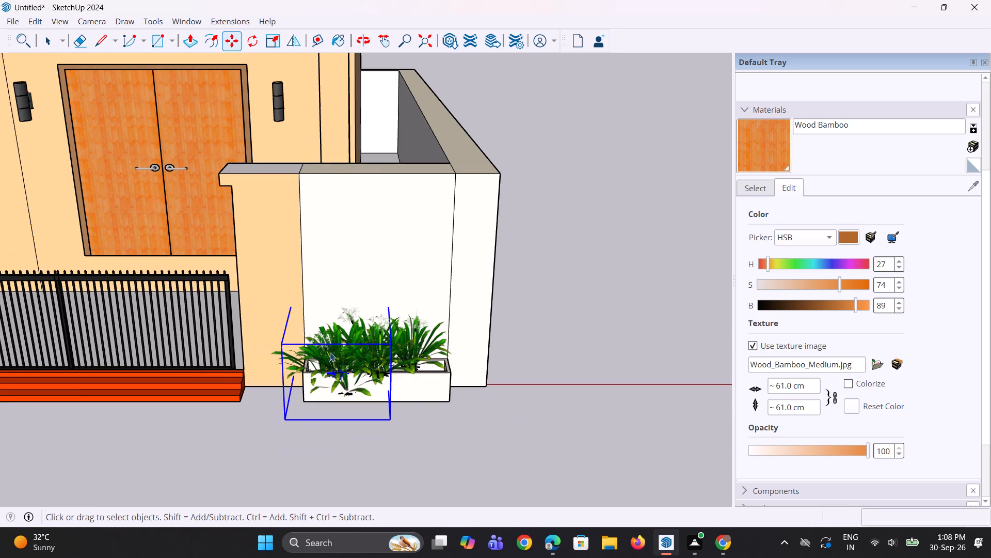
key("space")
left_click(576, 360)
Examine the whole house front, then the entrance area with its gate, steps and planted boundary wall.
middle_click_drag(388, 390, 366, 386)
scroll(368, 383, "down", 6)
middle_click_drag(392, 377, 414, 356)
scroll(426, 368, "down", 6)
middle_click_drag(423, 369, 439, 331)
scroll(423, 369, "up", 1)
scroll(439, 331, "down", 5)
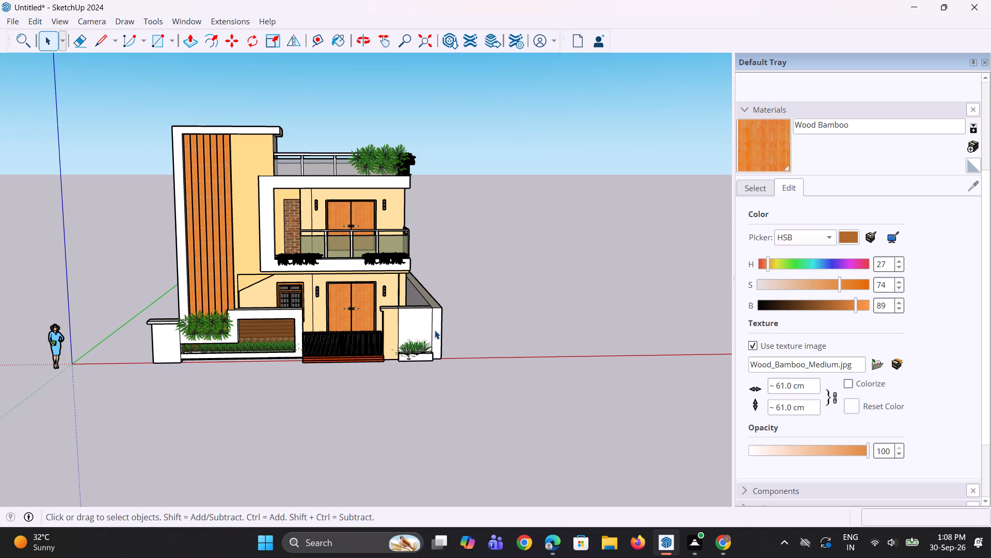
scroll(417, 378, "down", 3)
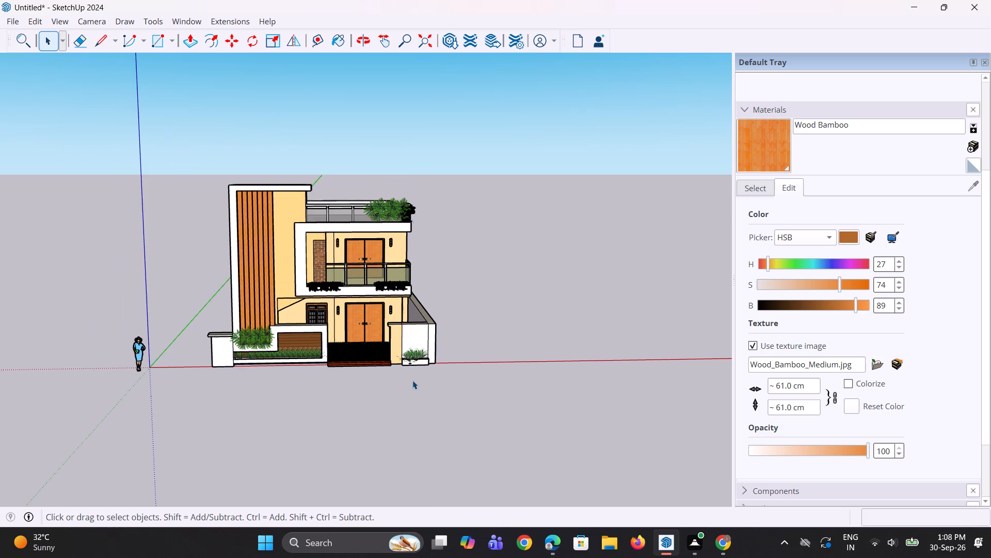
middle_click_drag(369, 401, 325, 433)
scroll(344, 319, "up", 4)
middle_click_drag(325, 344, 318, 389)
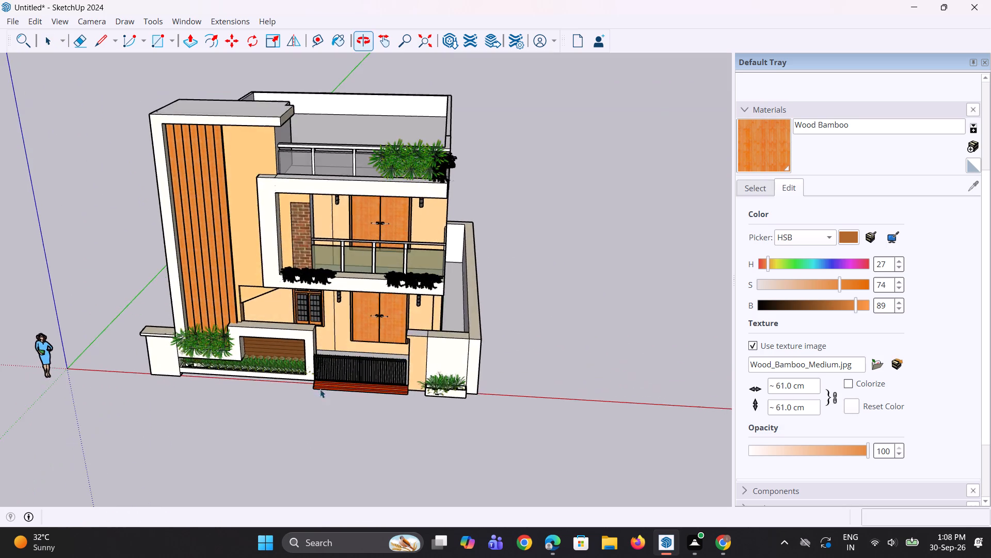
scroll(338, 382, "up", 9)
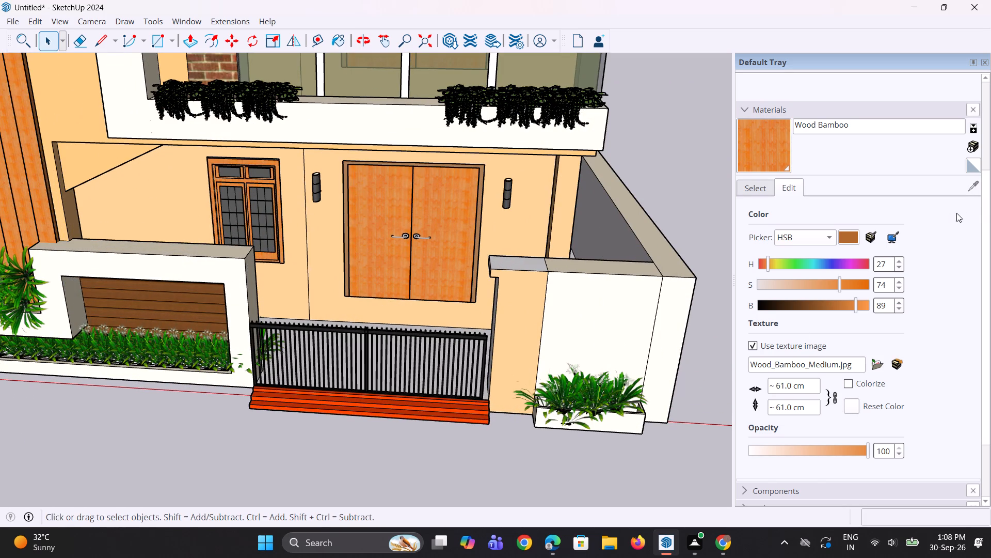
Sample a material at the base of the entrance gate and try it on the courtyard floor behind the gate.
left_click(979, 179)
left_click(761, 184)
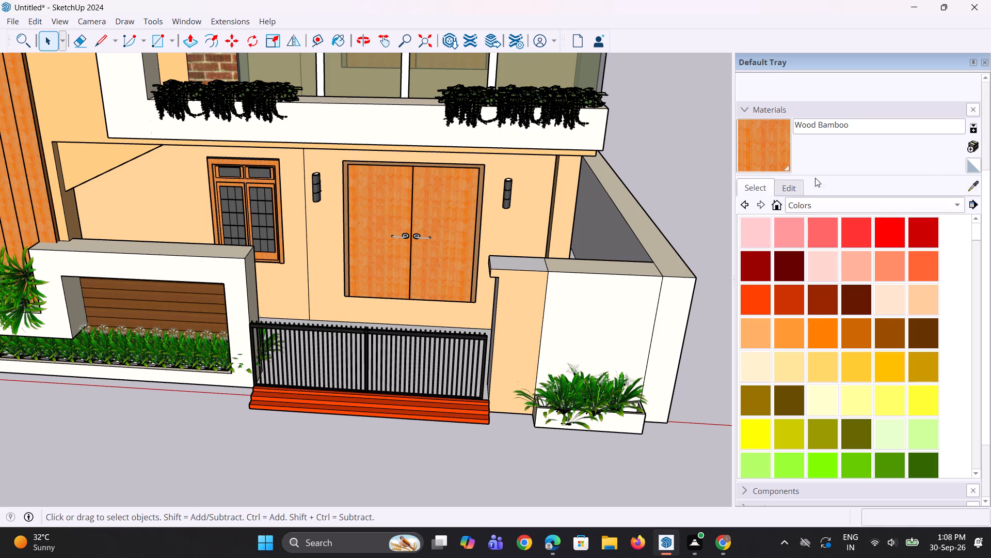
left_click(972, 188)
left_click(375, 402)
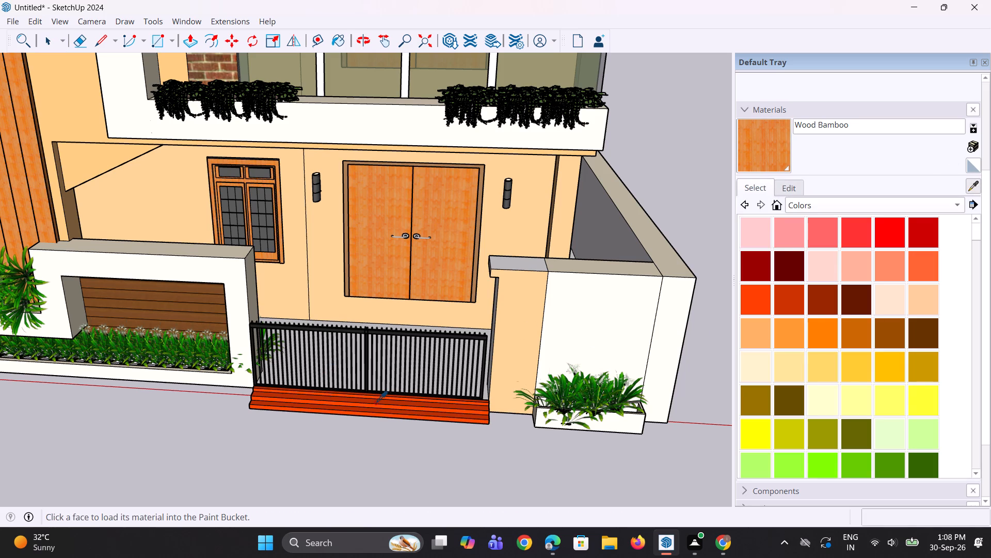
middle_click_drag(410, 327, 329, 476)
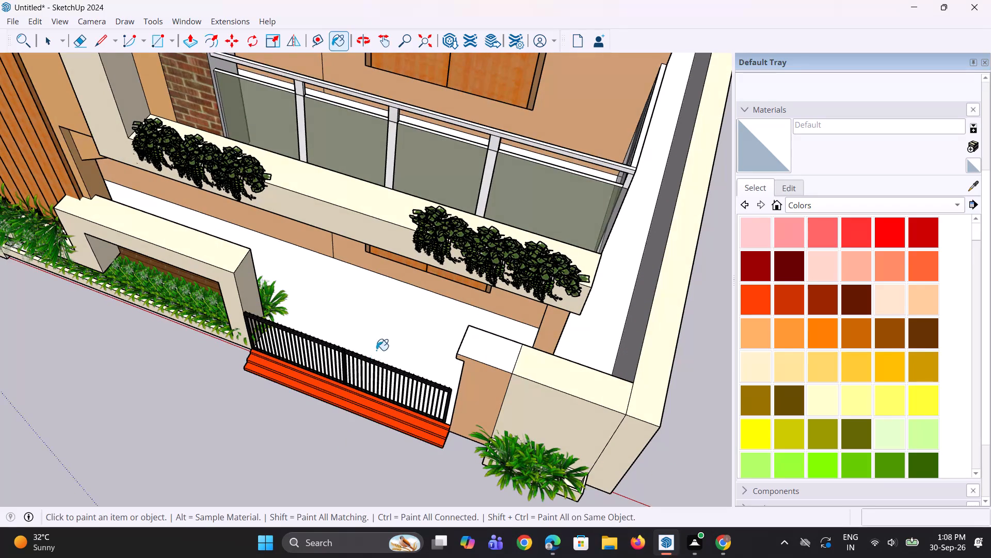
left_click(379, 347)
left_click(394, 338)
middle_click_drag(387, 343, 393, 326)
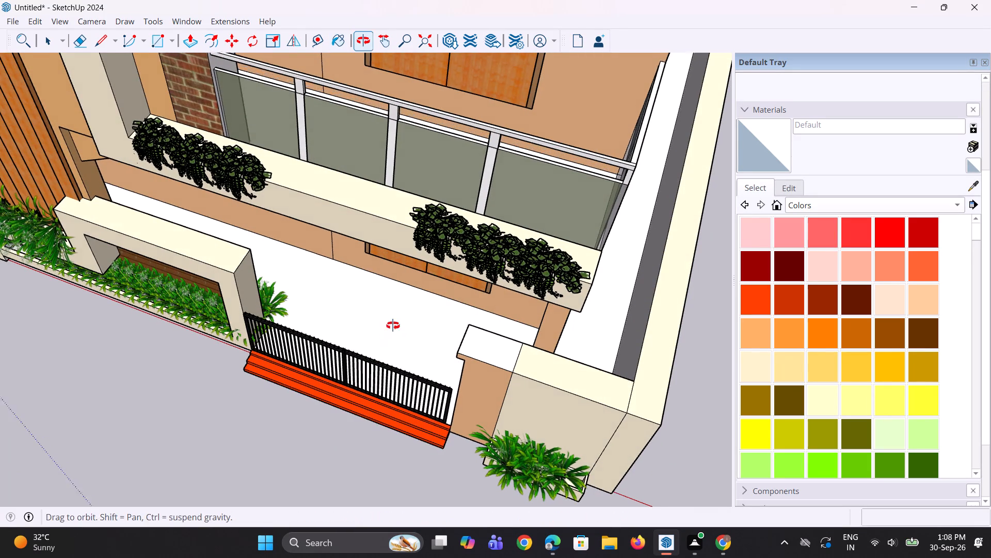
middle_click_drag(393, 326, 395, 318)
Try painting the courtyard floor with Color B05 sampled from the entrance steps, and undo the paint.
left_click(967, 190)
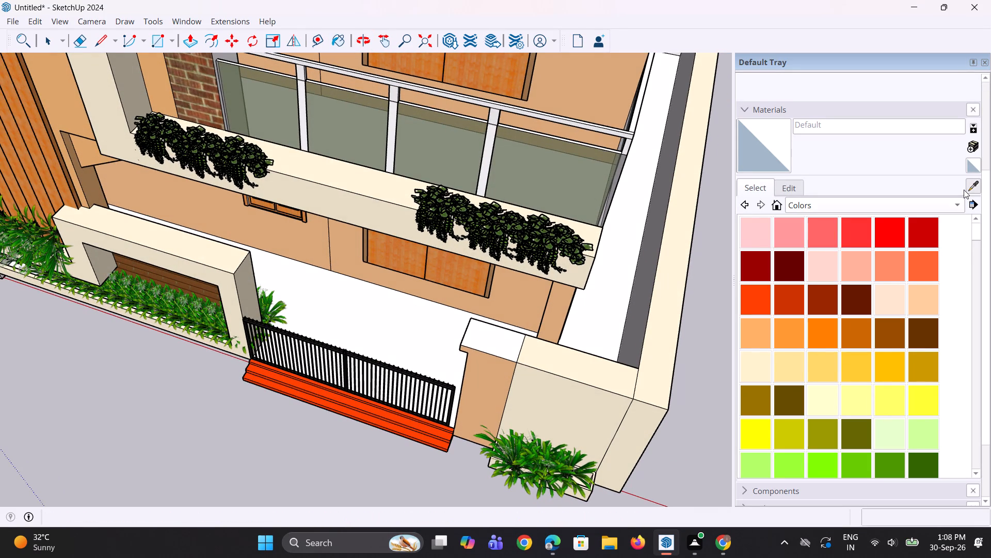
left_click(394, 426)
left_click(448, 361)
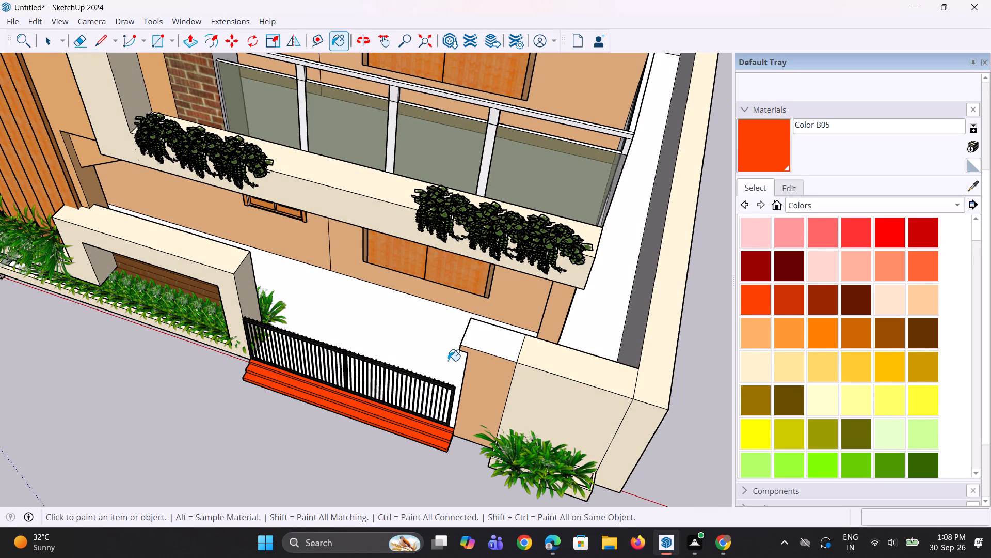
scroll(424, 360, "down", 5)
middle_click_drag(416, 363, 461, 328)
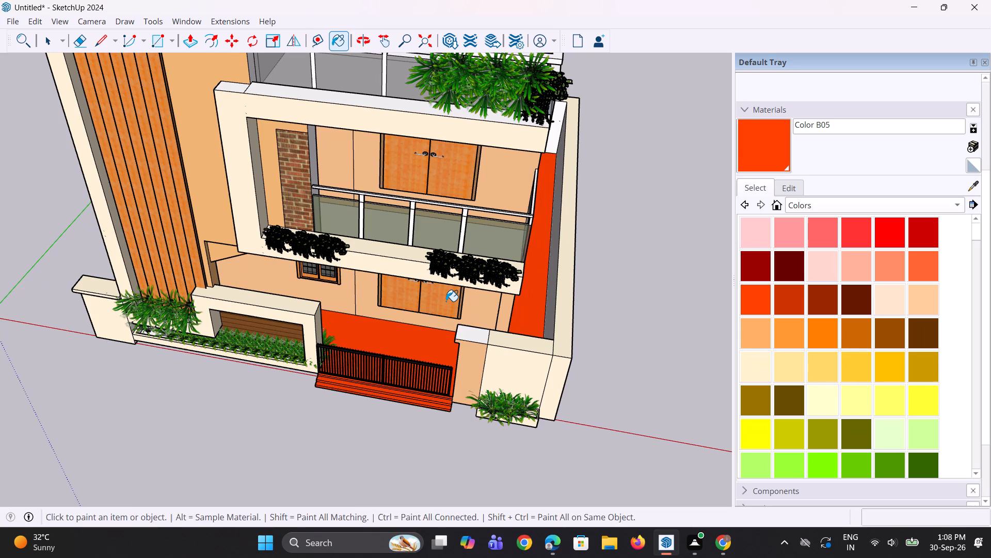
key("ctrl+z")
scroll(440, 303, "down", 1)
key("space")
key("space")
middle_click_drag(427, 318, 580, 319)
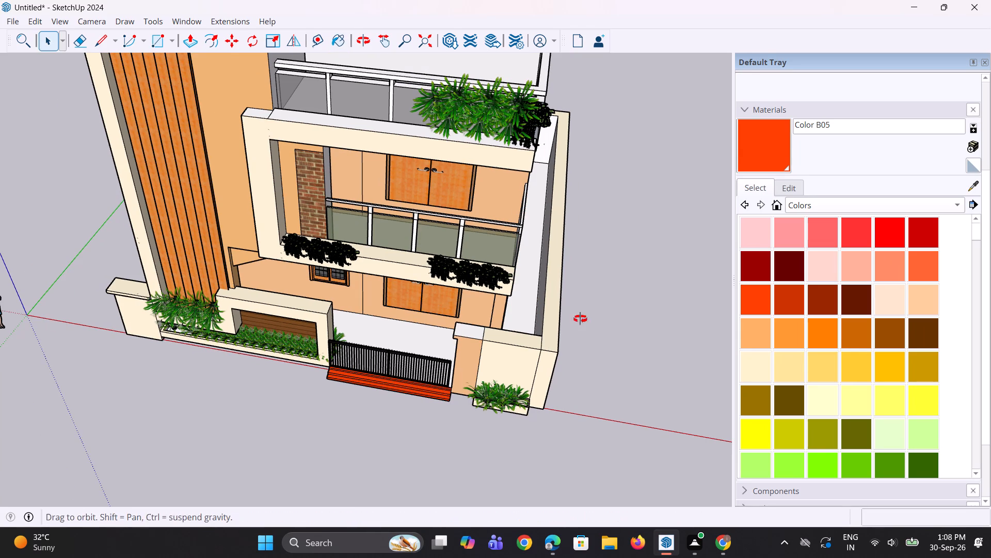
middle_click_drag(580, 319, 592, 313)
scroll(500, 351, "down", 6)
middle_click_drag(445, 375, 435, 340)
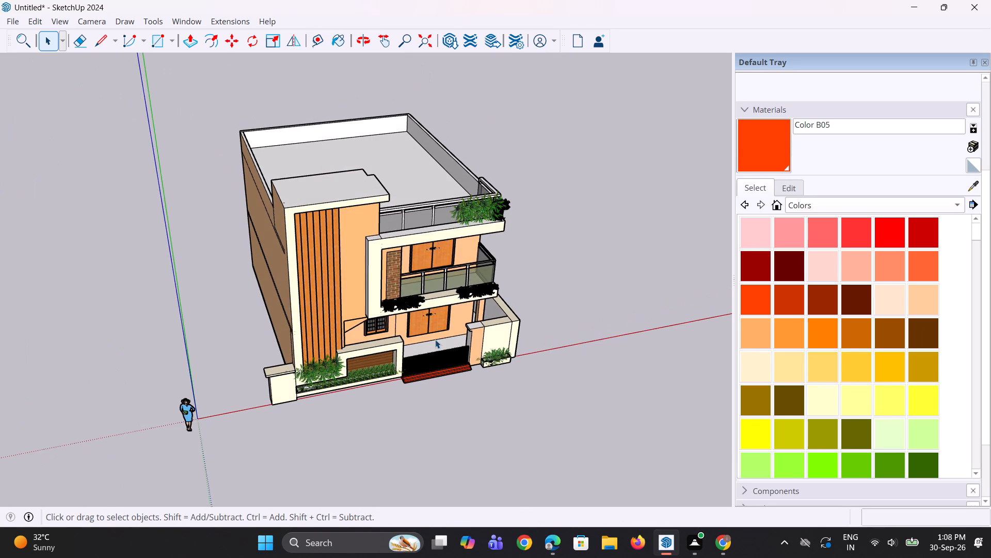
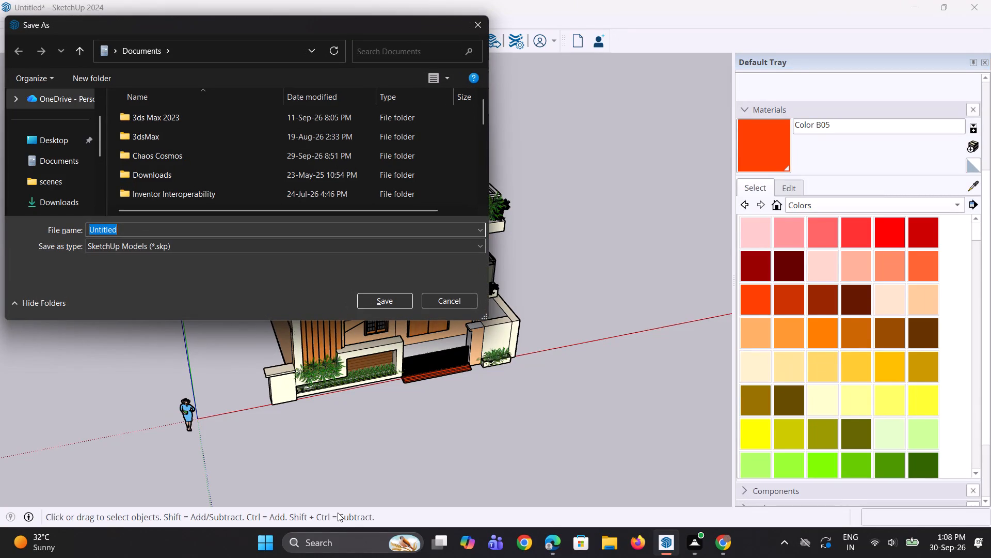
Save the model in the Documents folder as a SketchUp model named ijijij.
type("ijijij")
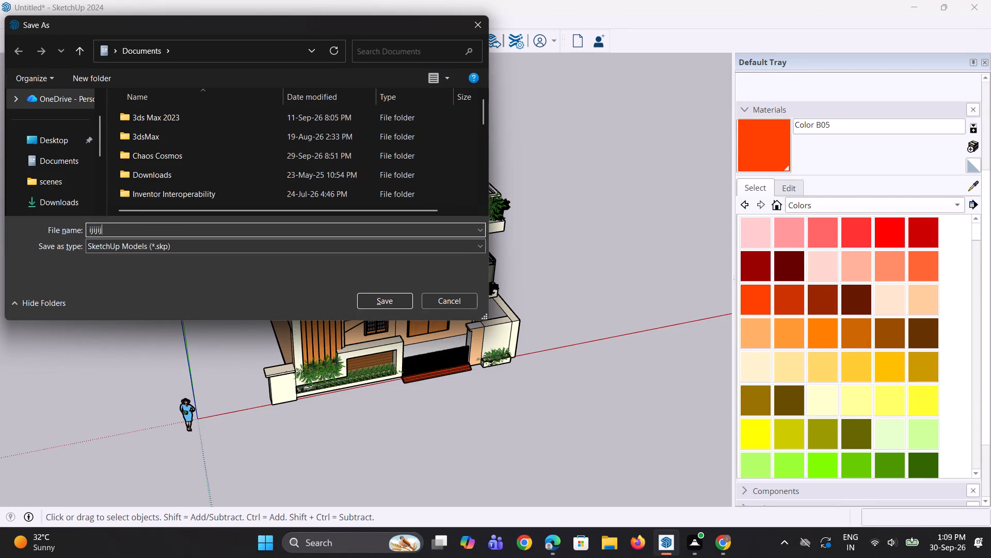
key("Return")
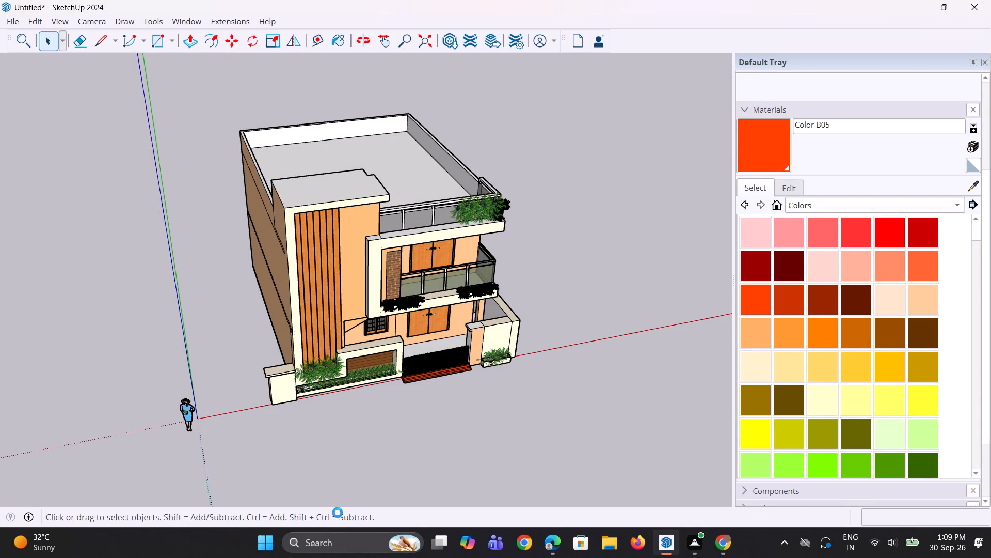
Examine the whole front facade of the house at eye level, from the boundary wall up to the roof terrace.
middle_click_drag(302, 484, 211, 414)
scroll(248, 401, "up", 2)
middle_click_drag(253, 394, 264, 321)
scroll(442, 131, "up", 2)
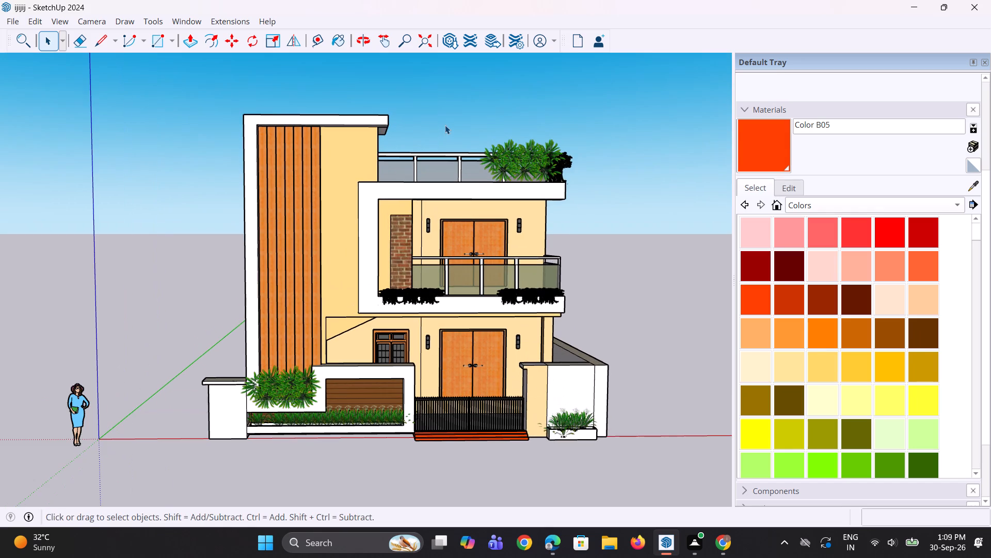
scroll(438, 116, "up", 1)
scroll(438, 116, "down", 1)
scroll(438, 116, "up", 1)
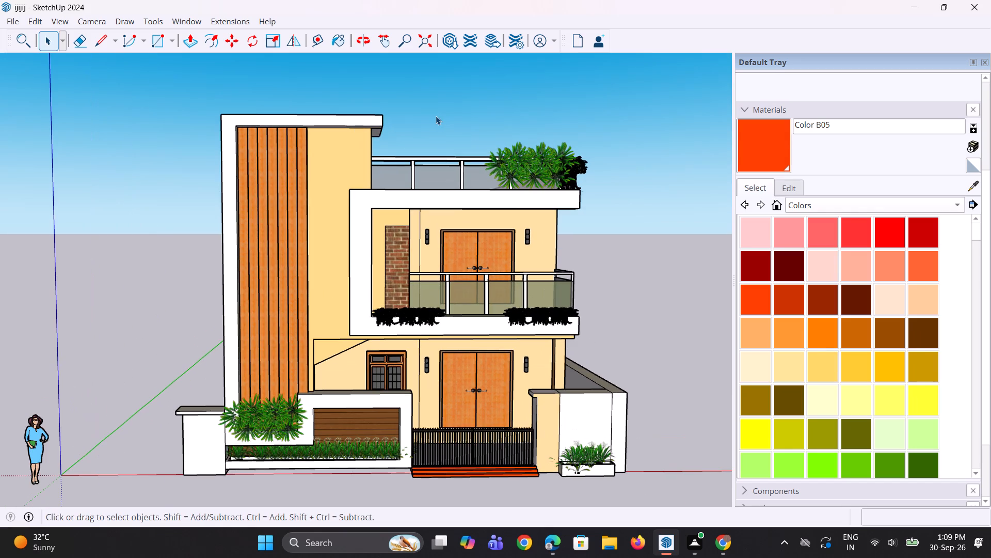
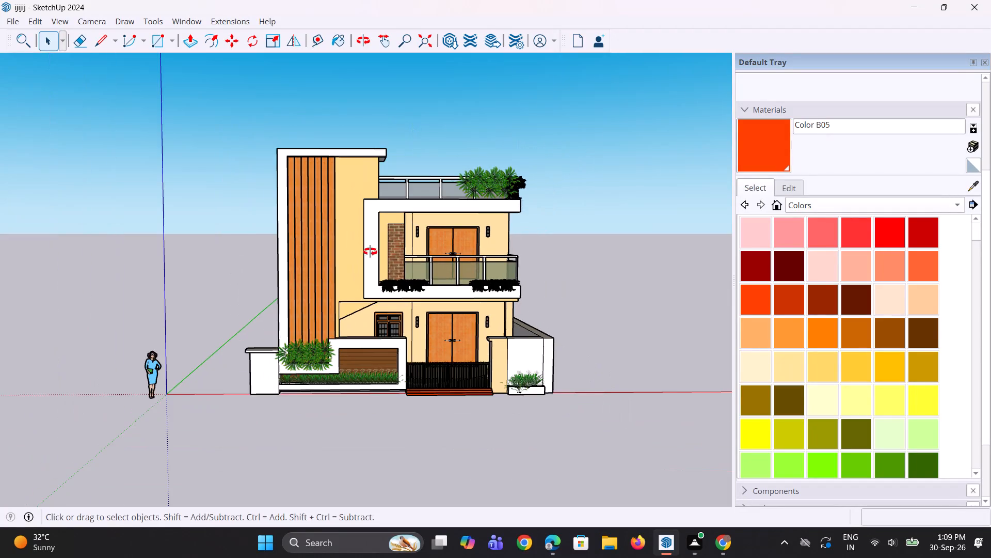
Export a close front view of the whole house as a 2D PNG image named ijijij in the Documents folder.
middle_click_drag(370, 252, 356, 216)
scroll(310, 197, "up", 4)
middle_click_drag(306, 220, 305, 236)
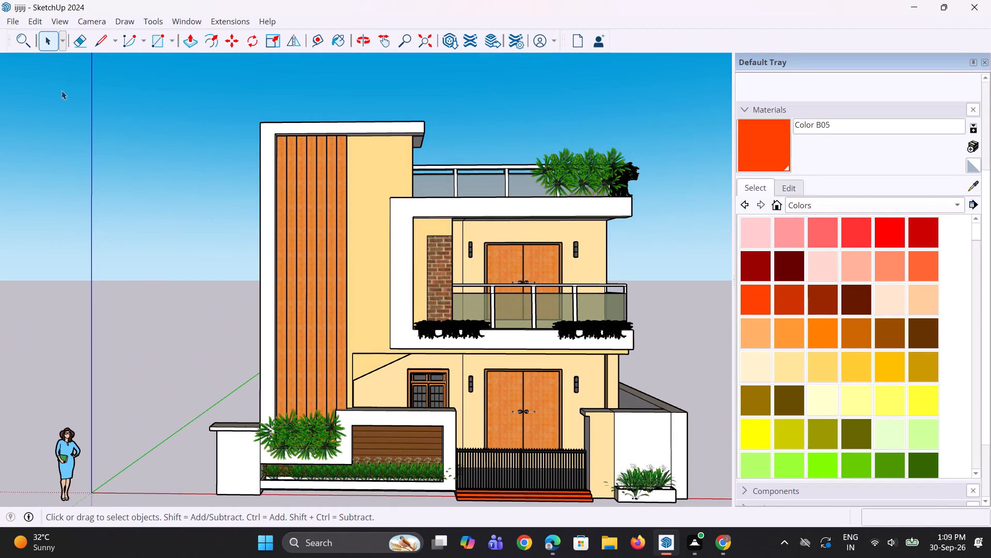
left_click(14, 18)
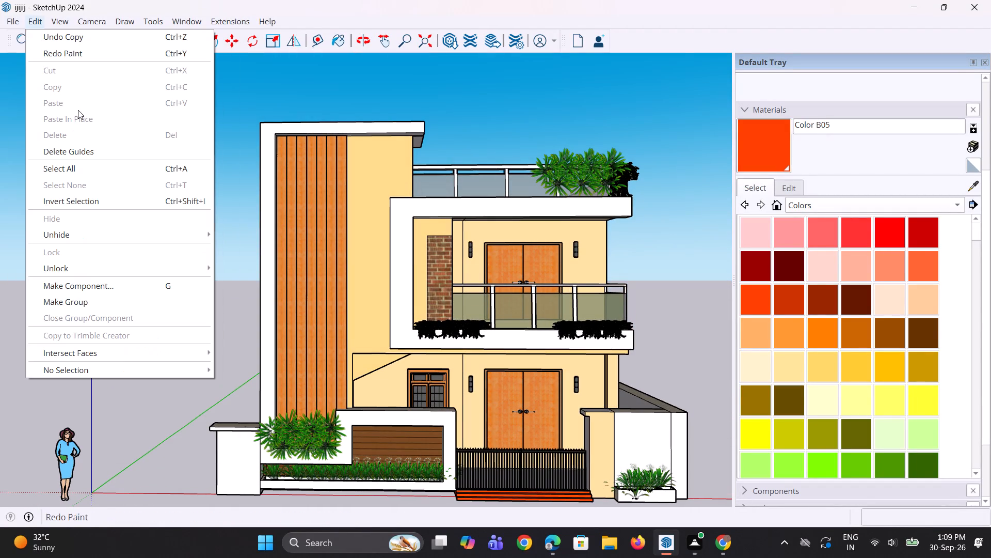
left_click(7, 24)
left_click(8, 24)
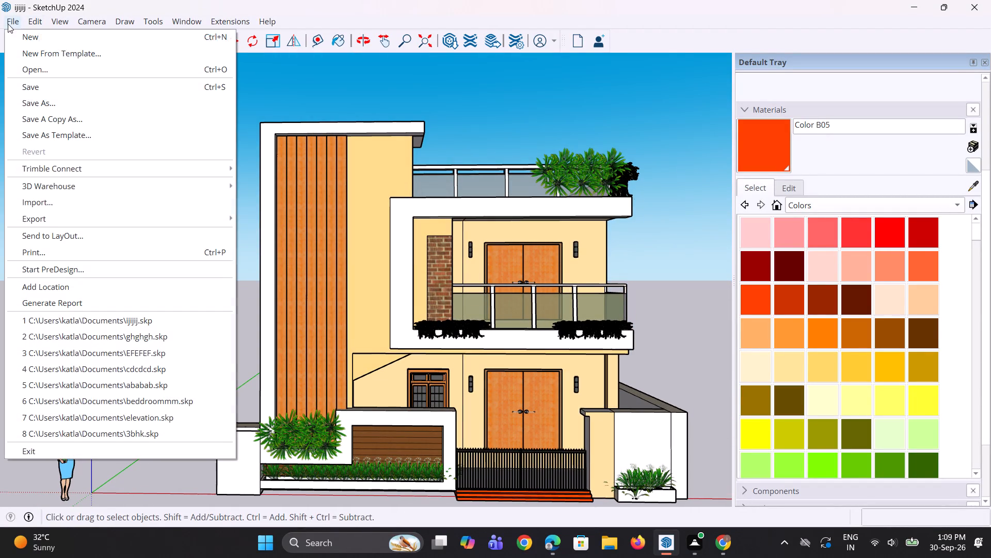
left_click(59, 214)
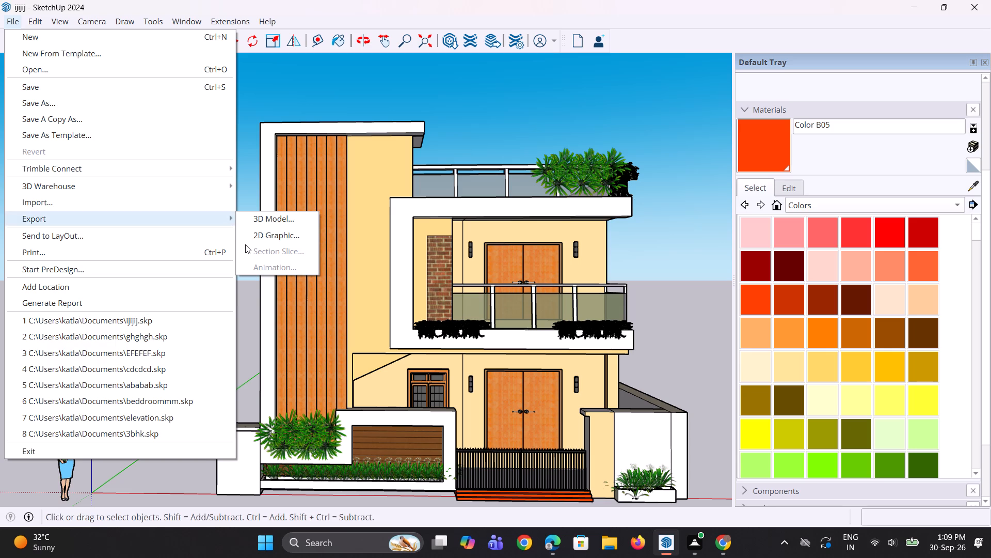
left_click(262, 242)
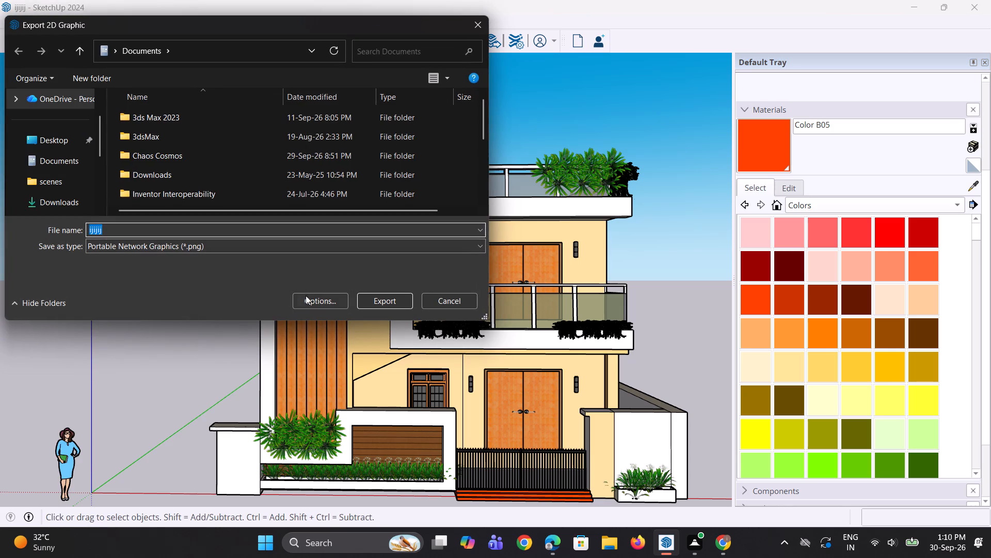
left_click(381, 299)
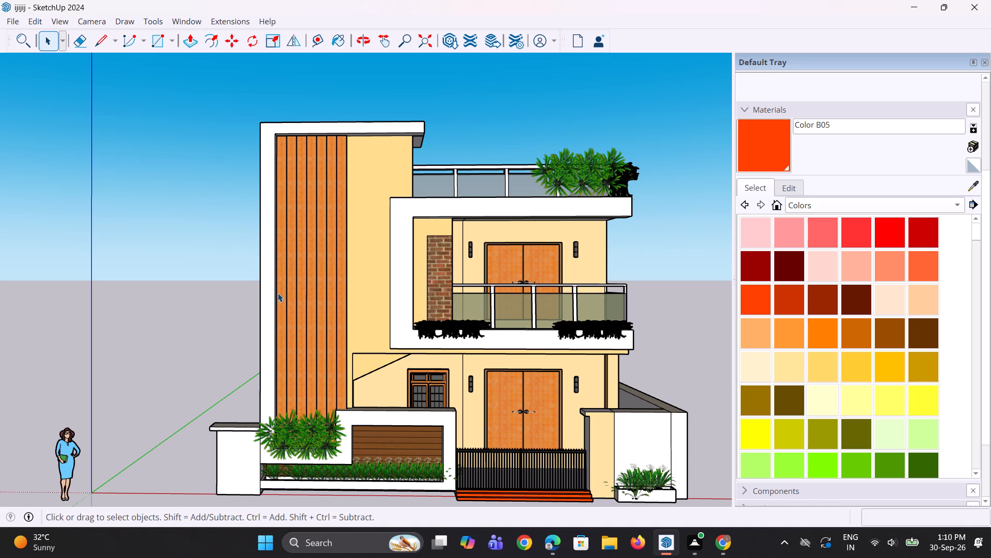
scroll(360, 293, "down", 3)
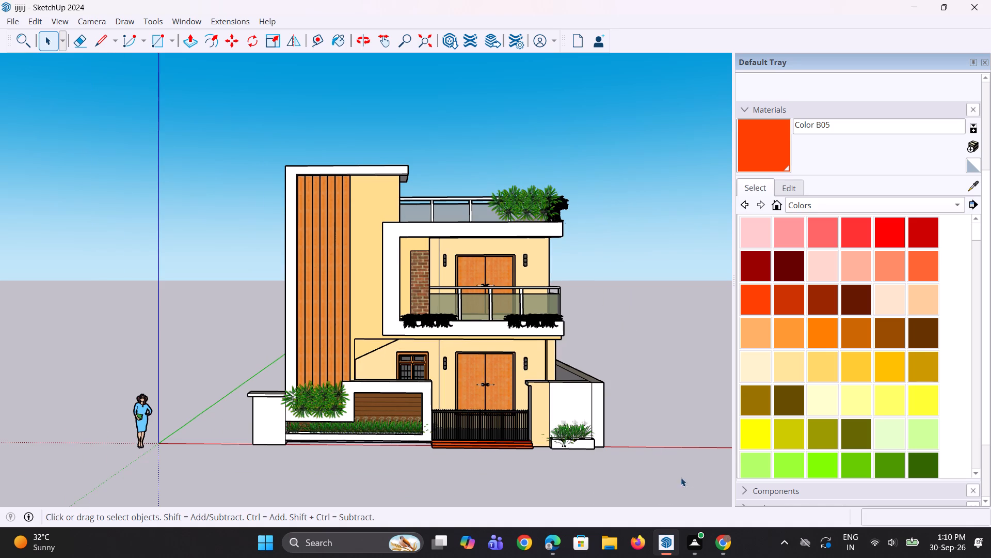